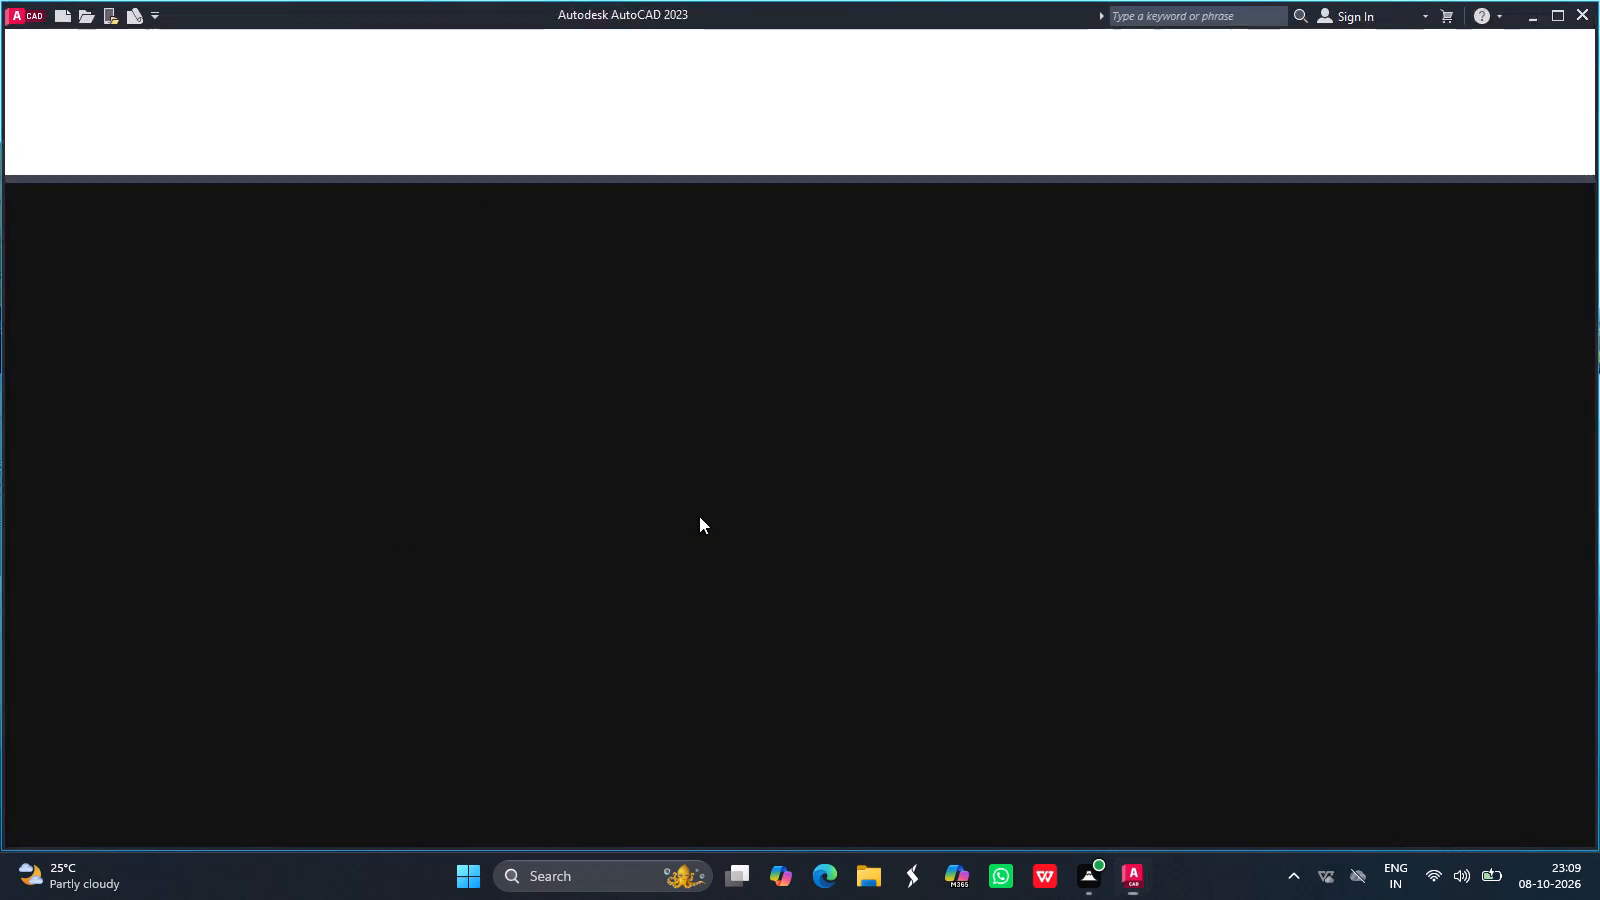
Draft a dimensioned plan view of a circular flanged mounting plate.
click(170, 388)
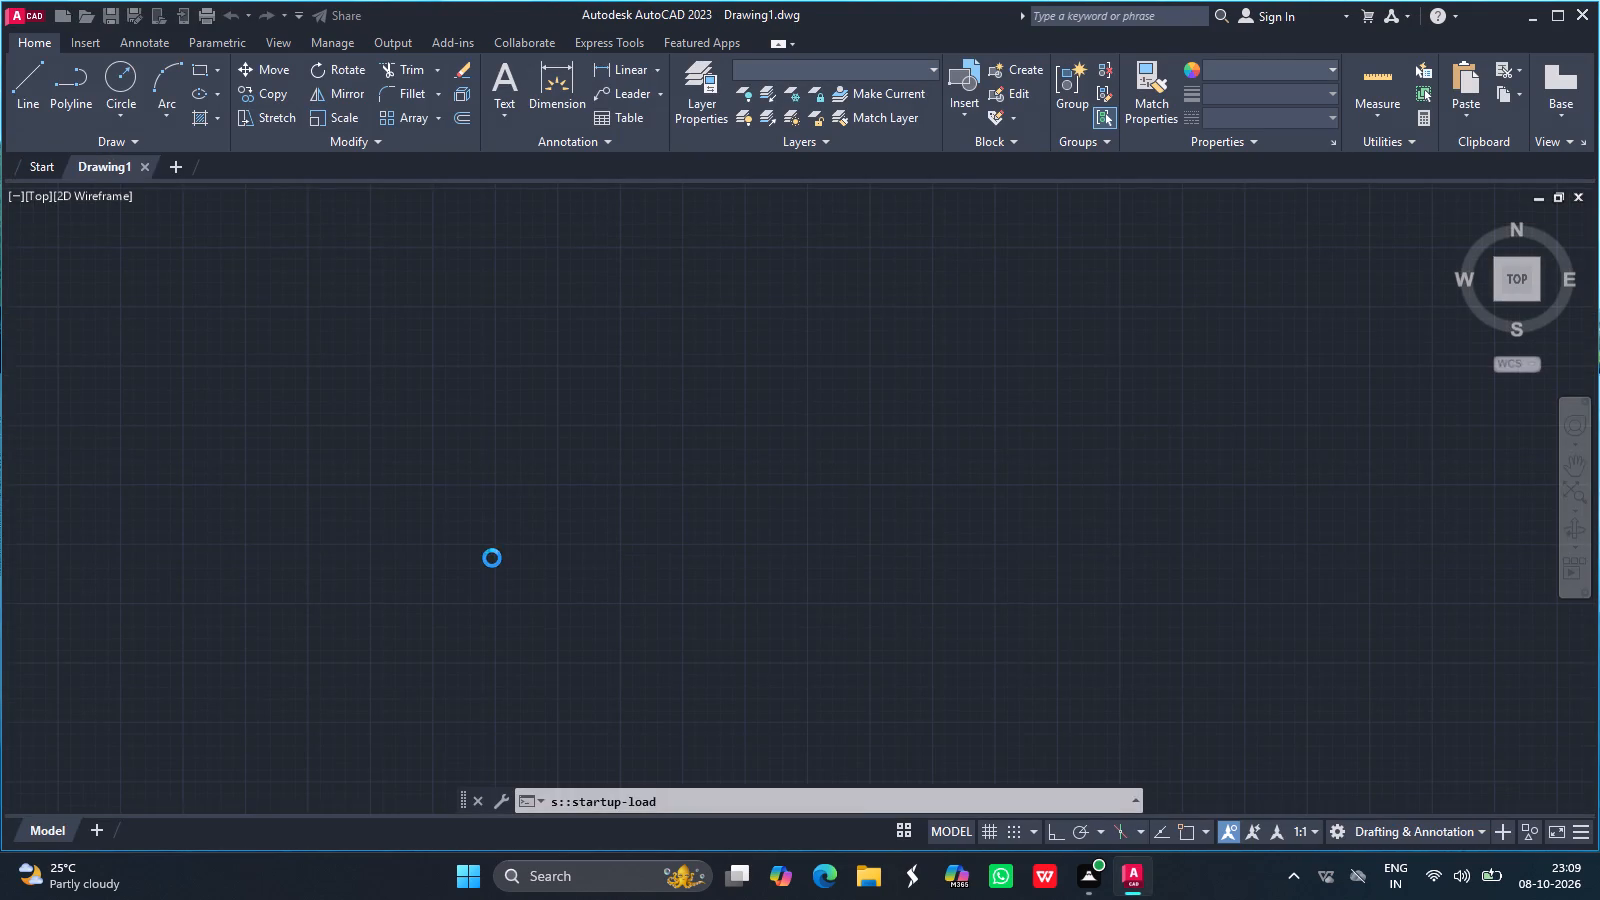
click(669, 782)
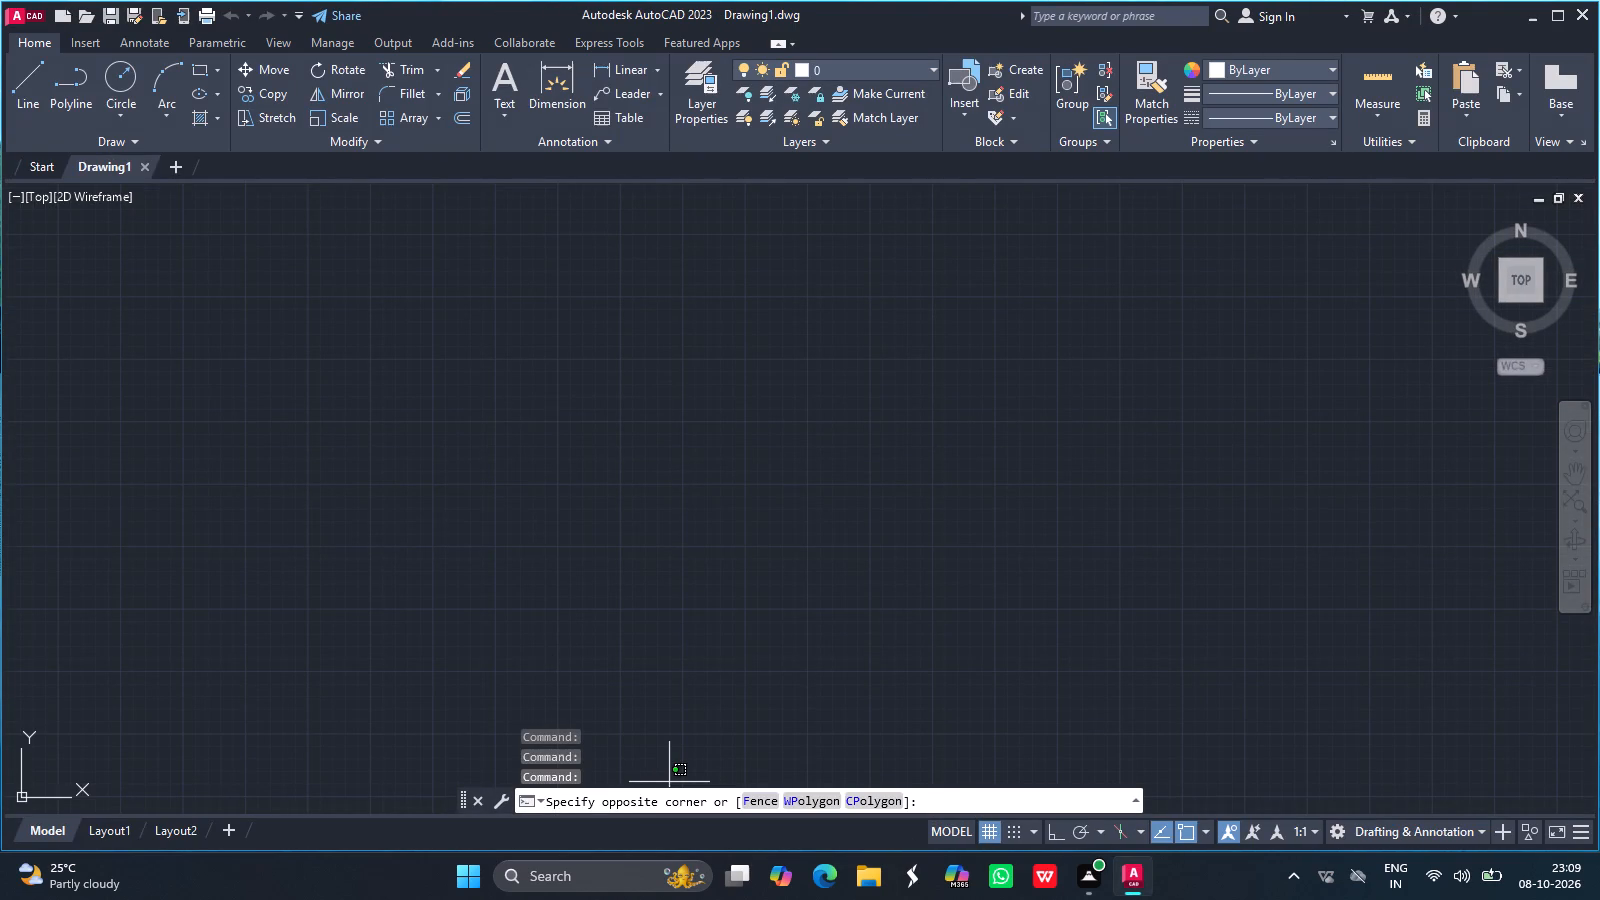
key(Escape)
Turn on session logging with the LOGFILEON command.
click(585, 799)
text(logf)
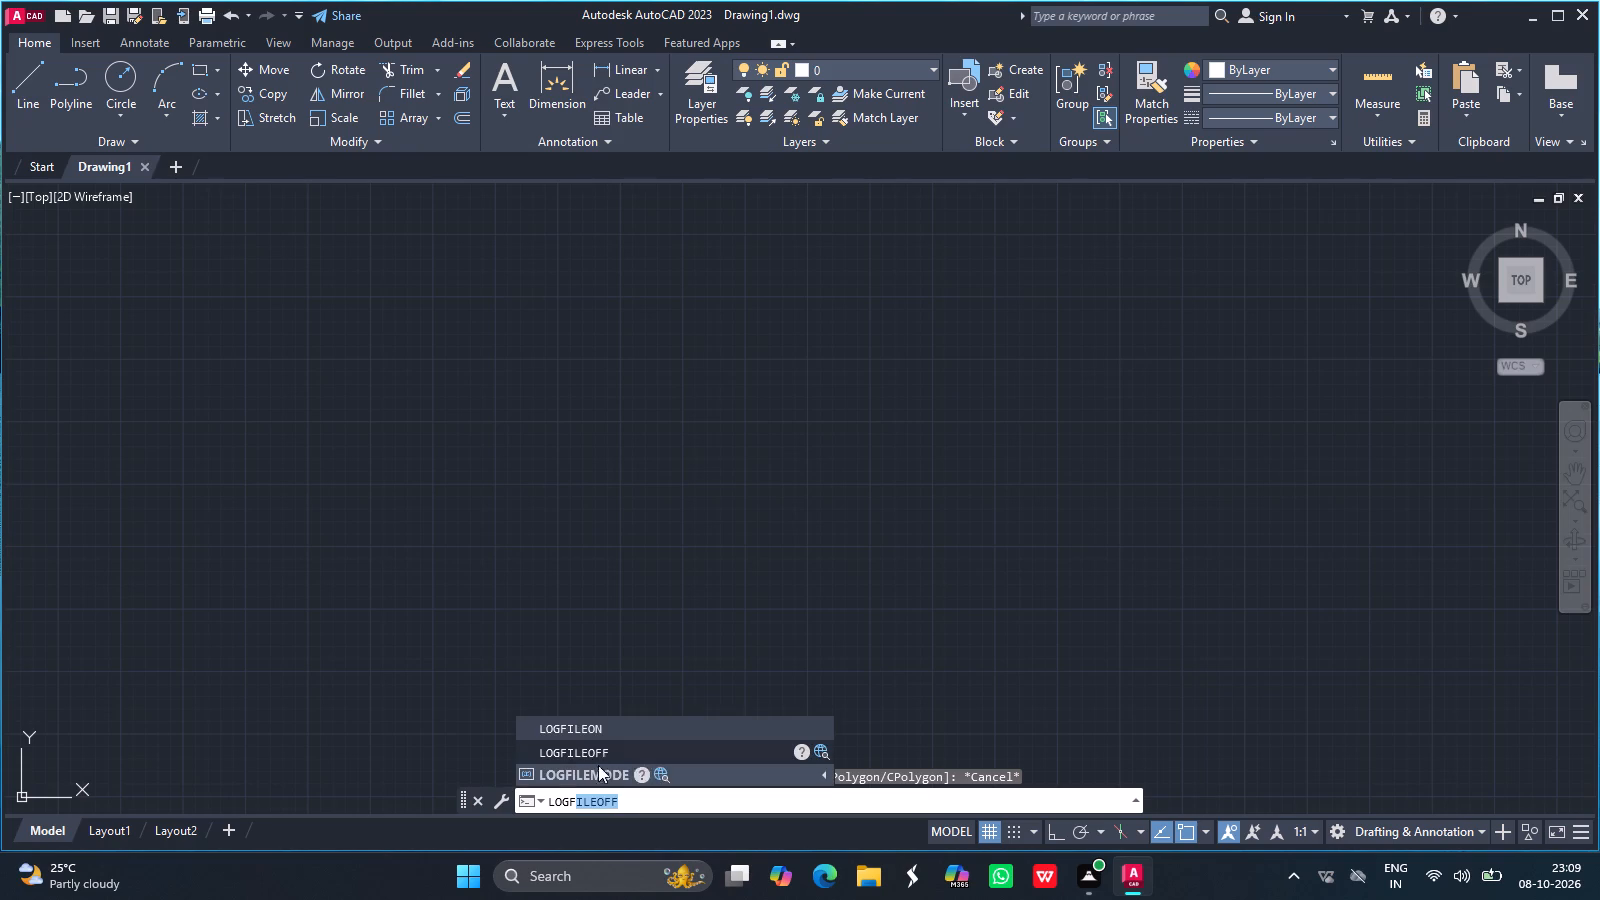
click(599, 735)
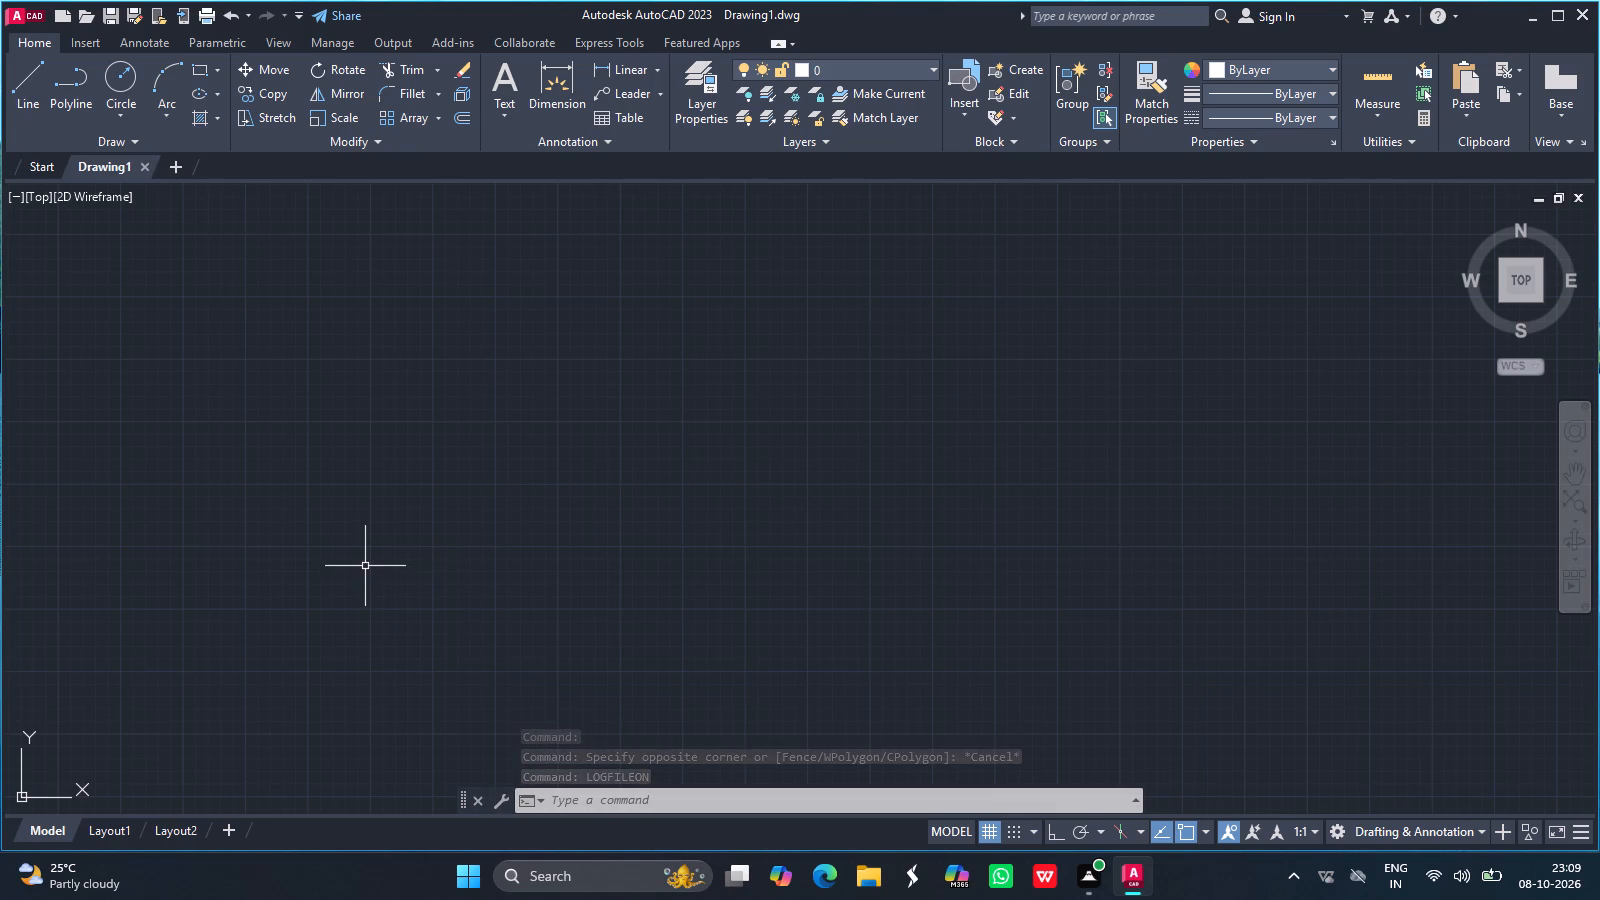
Draw a circle of diameter 126 around a freely chosen center in the empty drawing.
click(131, 111)
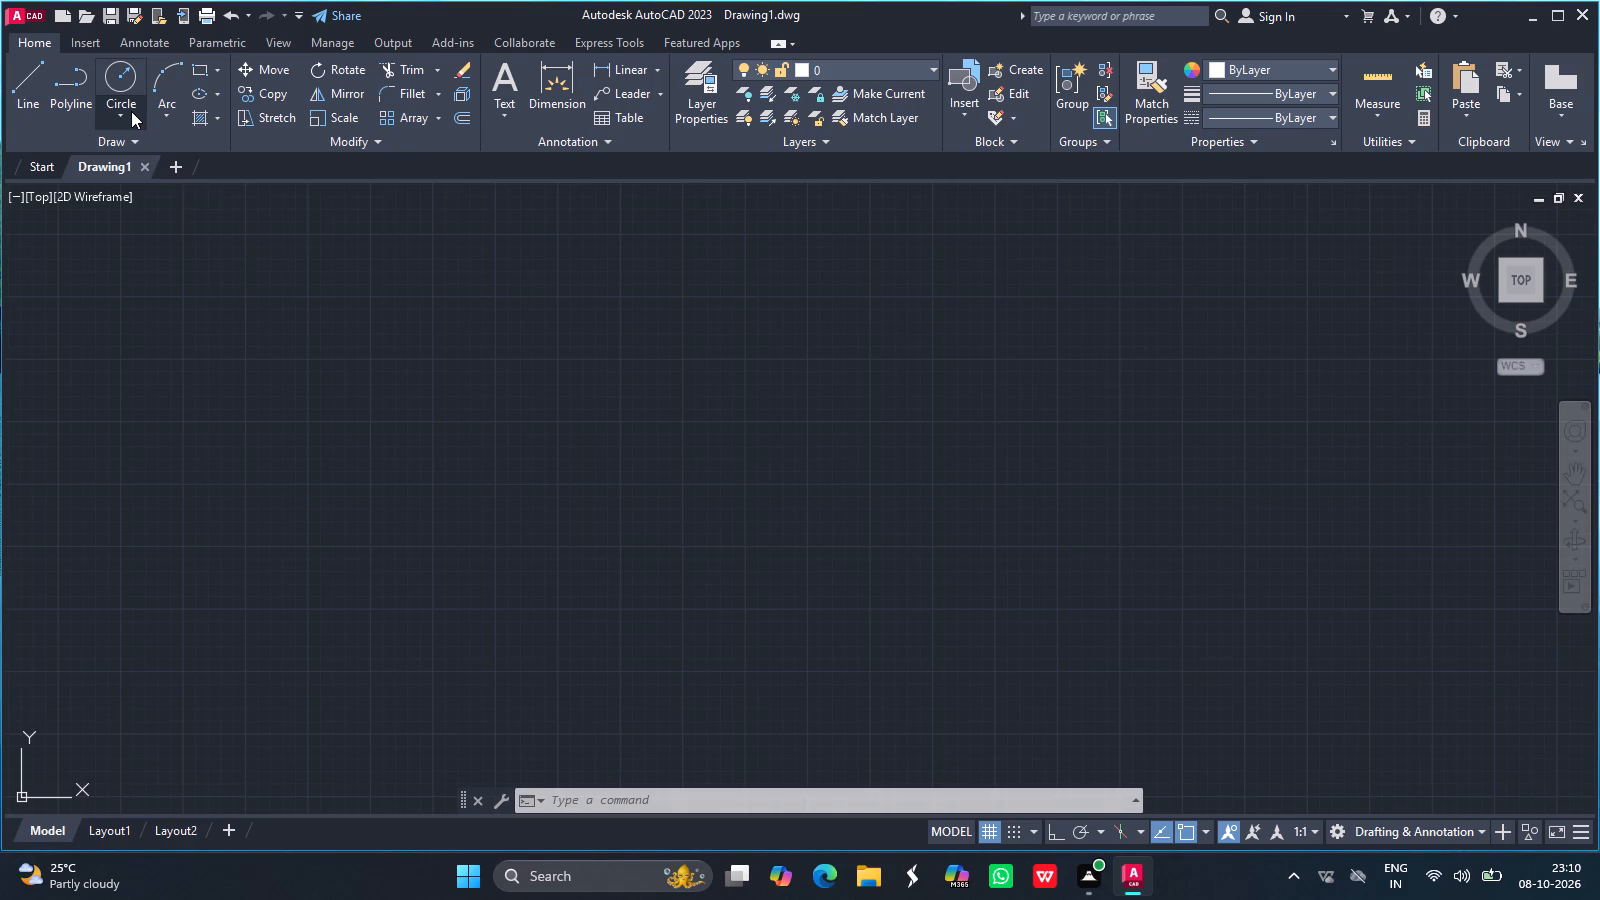
click(185, 189)
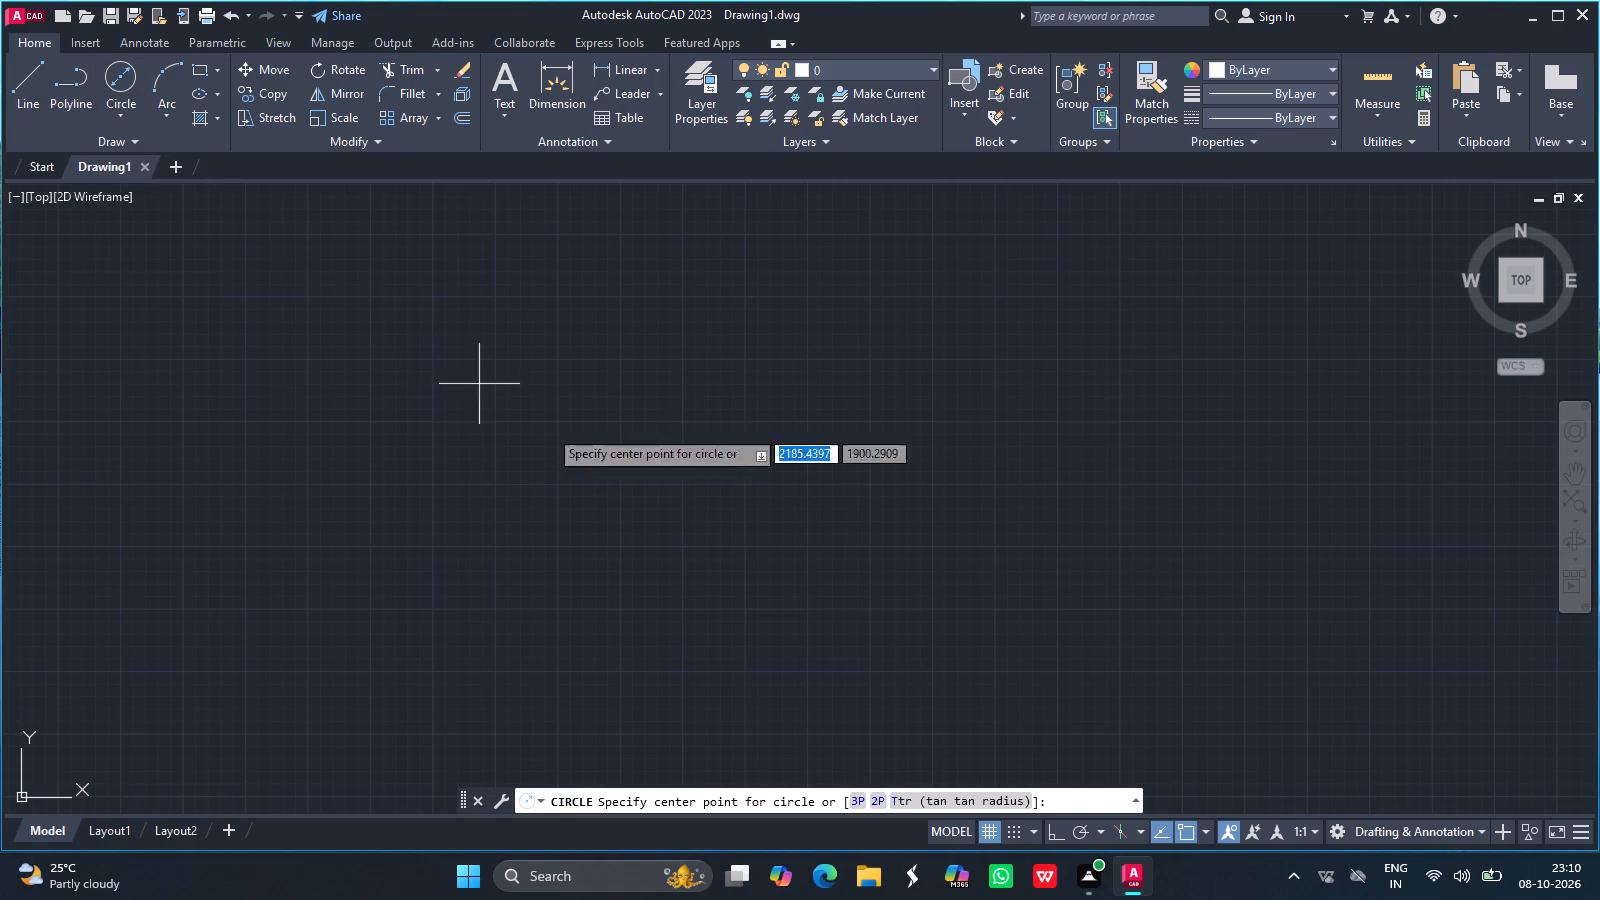
drag(738, 474, 552, 394)
text(126)
key(Return)
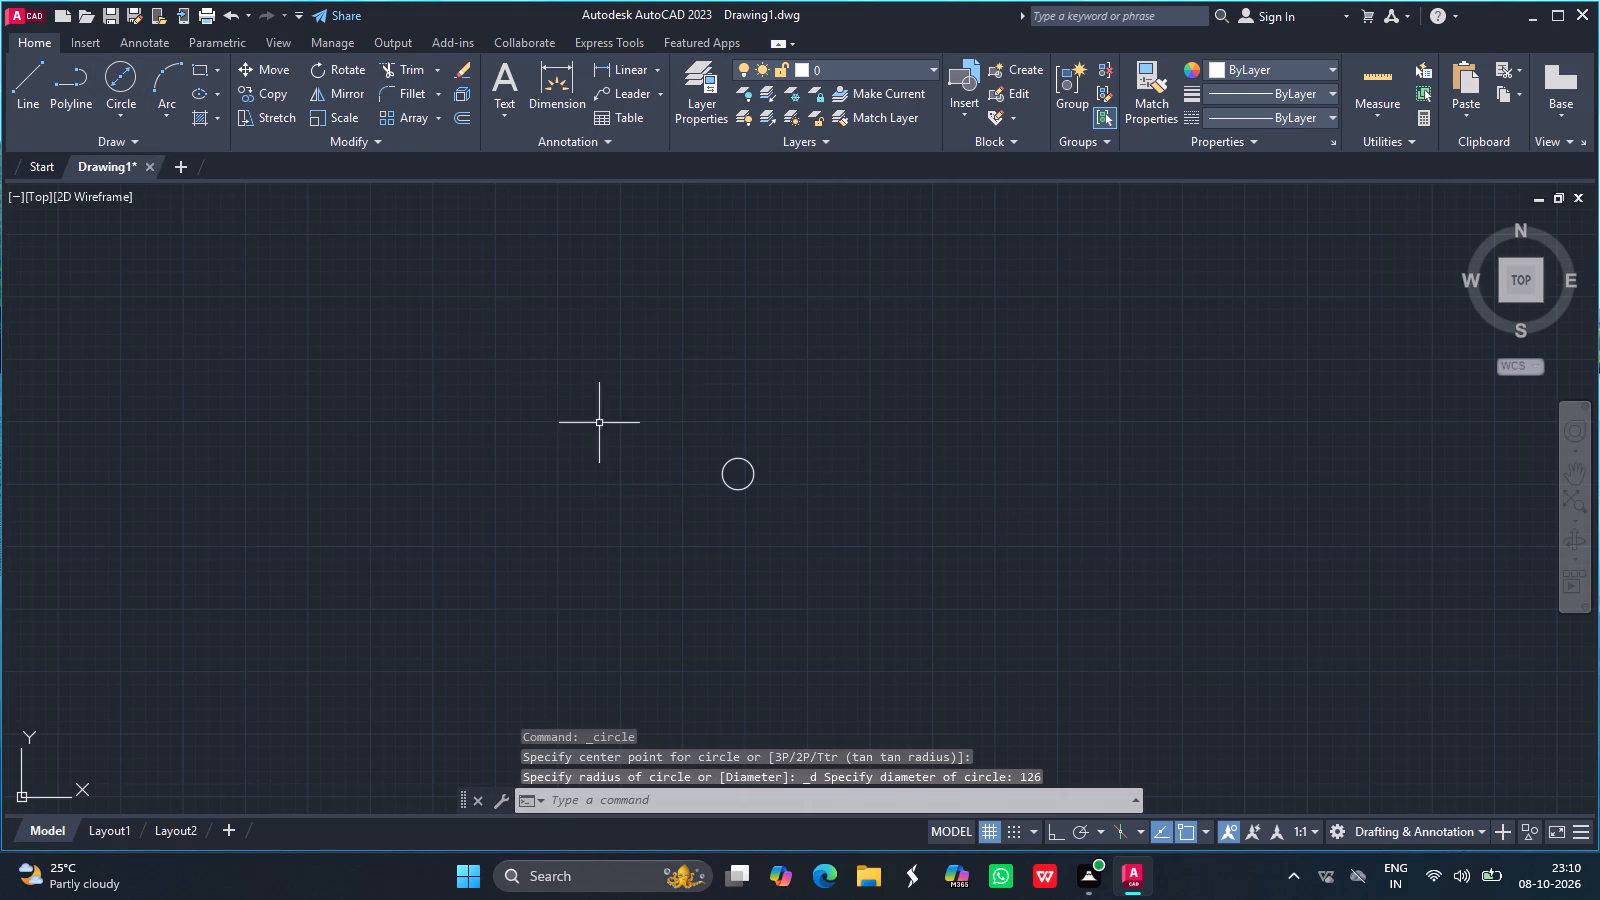
Draw a circle of diameter 115 concentric with the 126-diameter circle.
ctrl+scroll(736, 462, up, 6)
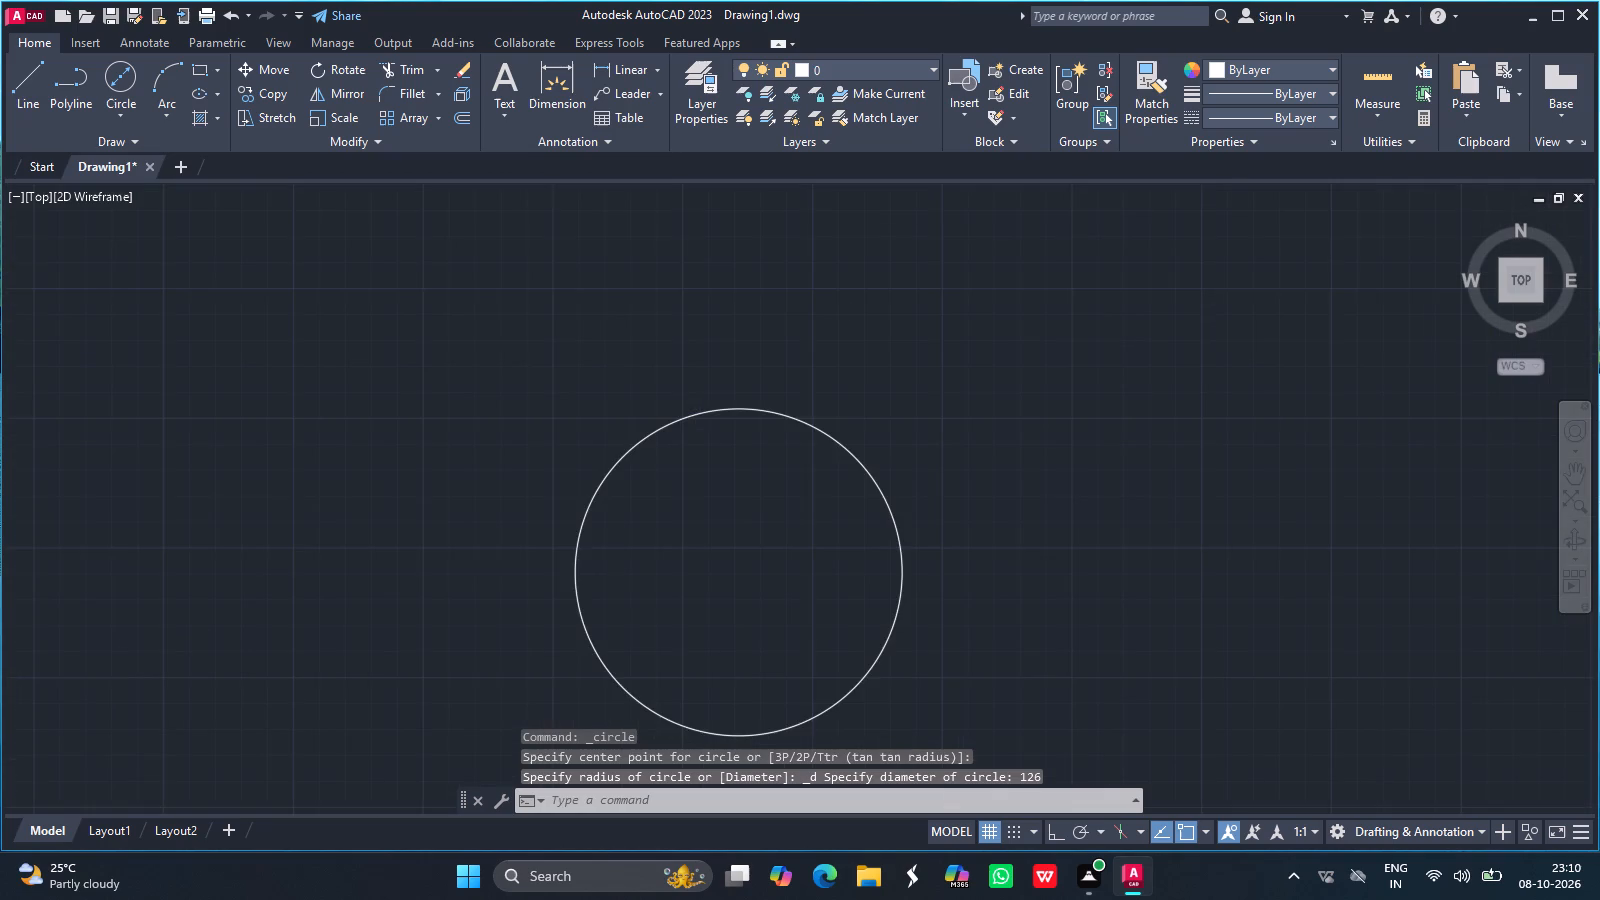
click(1572, 477)
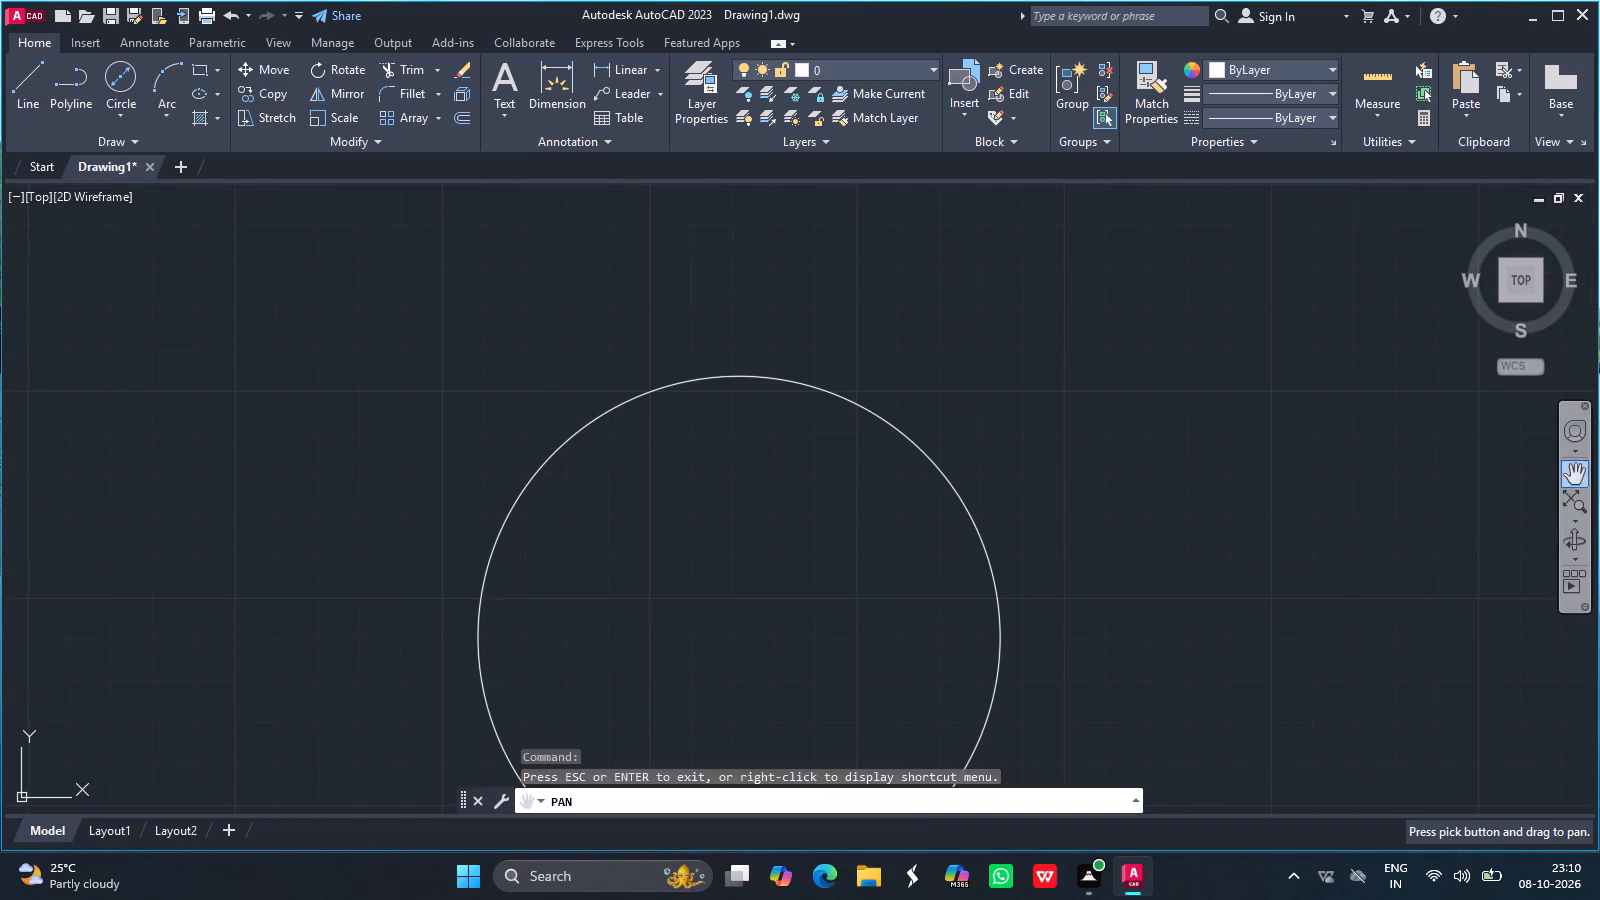
drag(740, 531, 686, 399)
key(Escape)
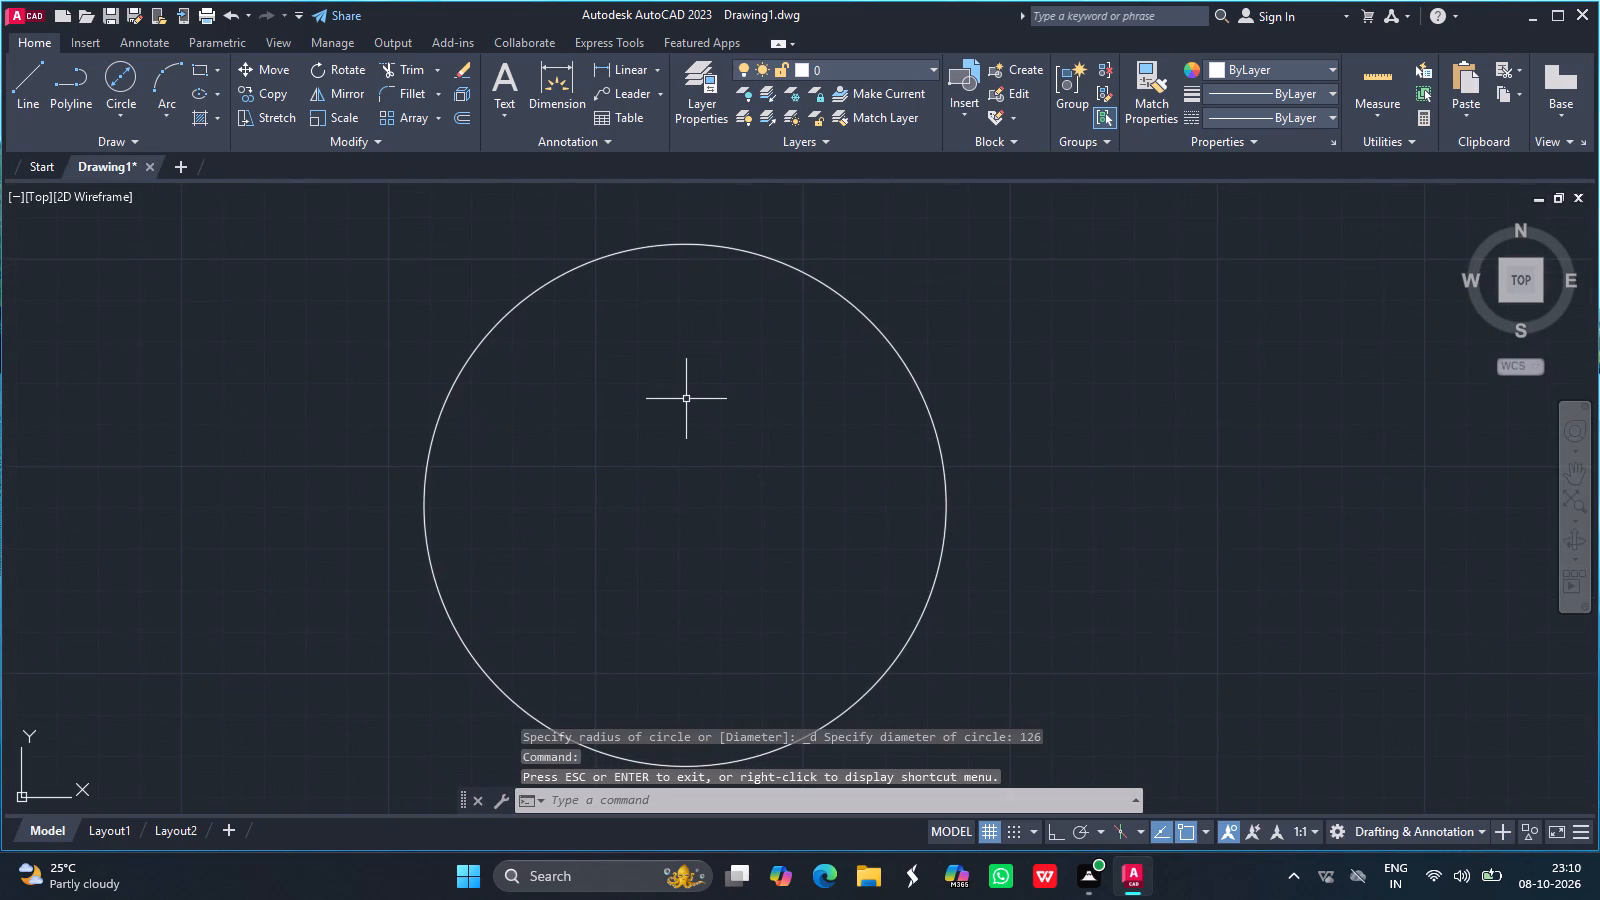
click(126, 74)
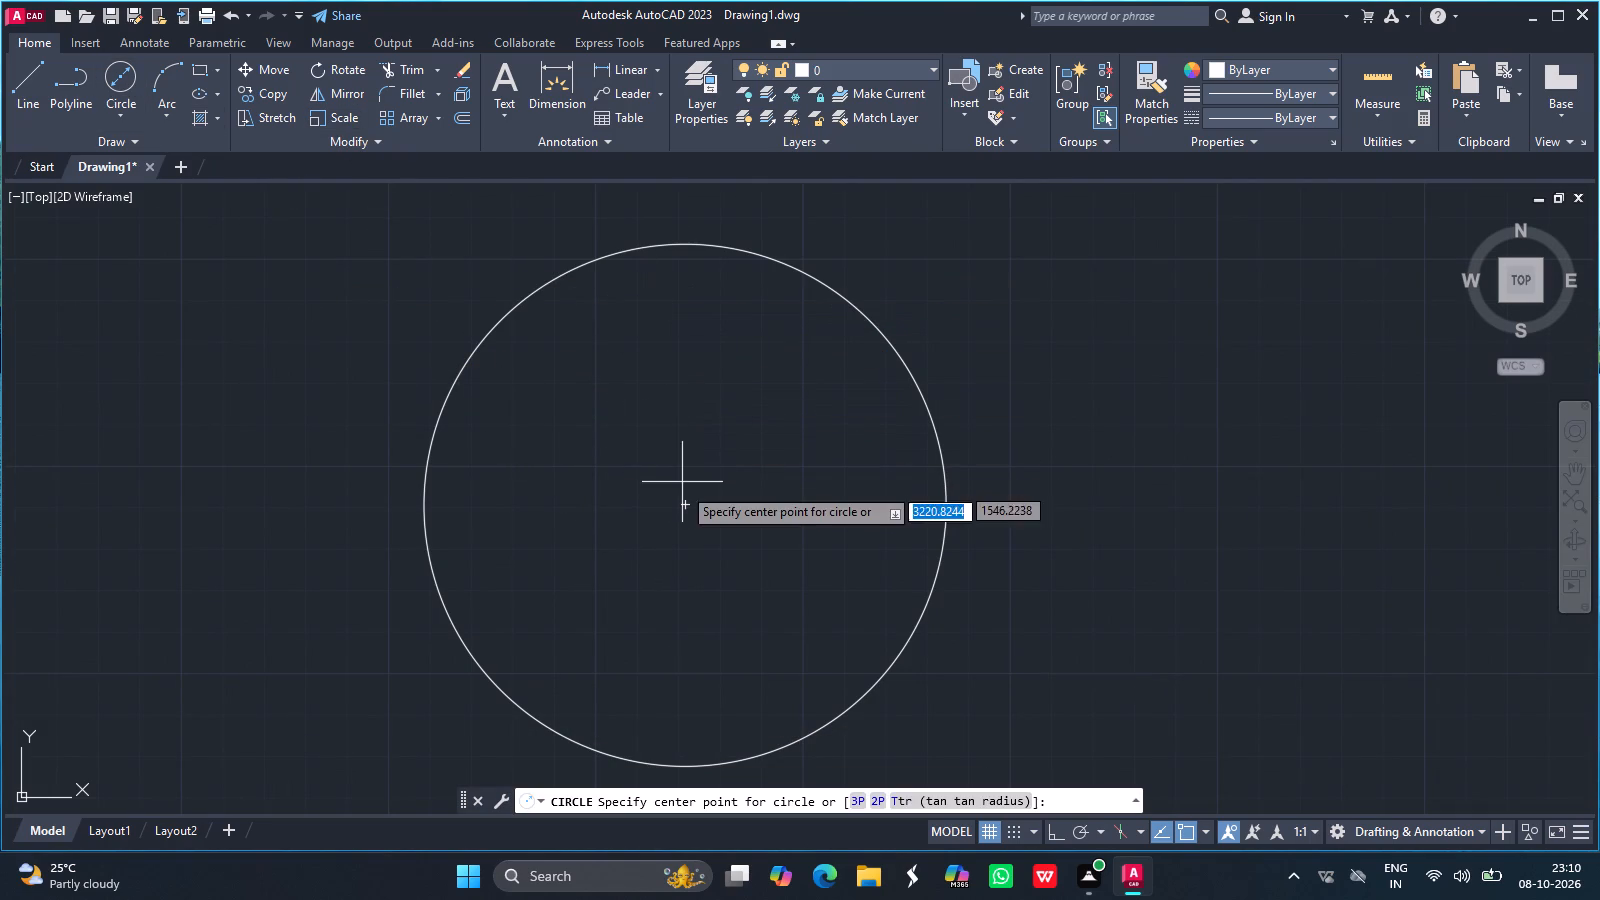
drag(686, 508, 593, 418)
text(11)
key(5)
key(Return)
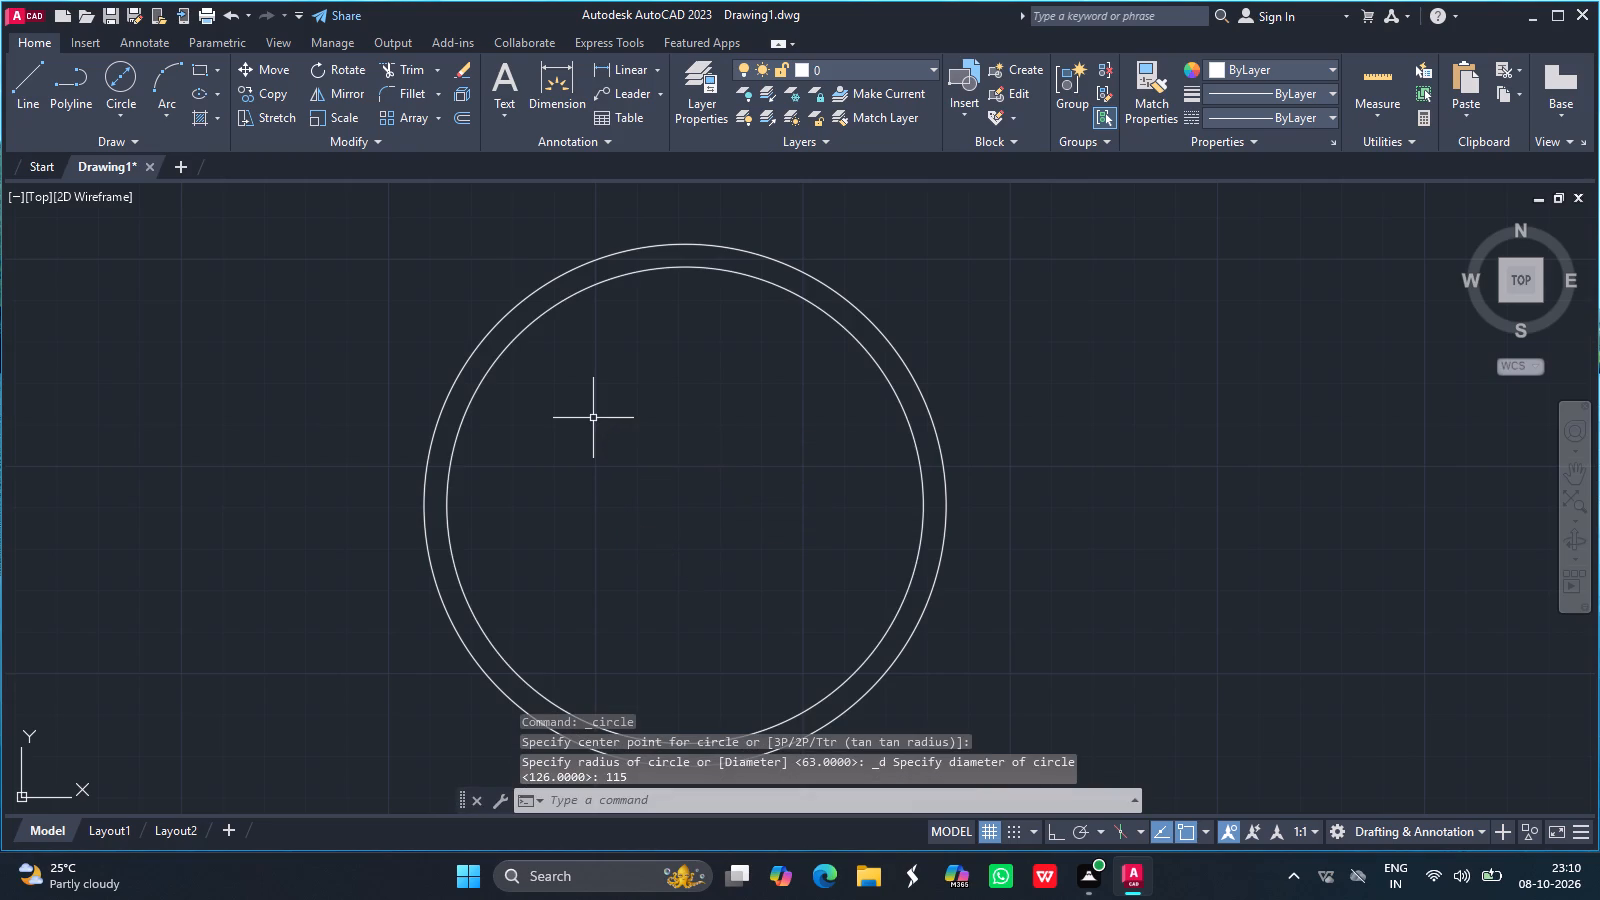
Draw two further circles on the same center, with diameters 89 and 80.
click(123, 73)
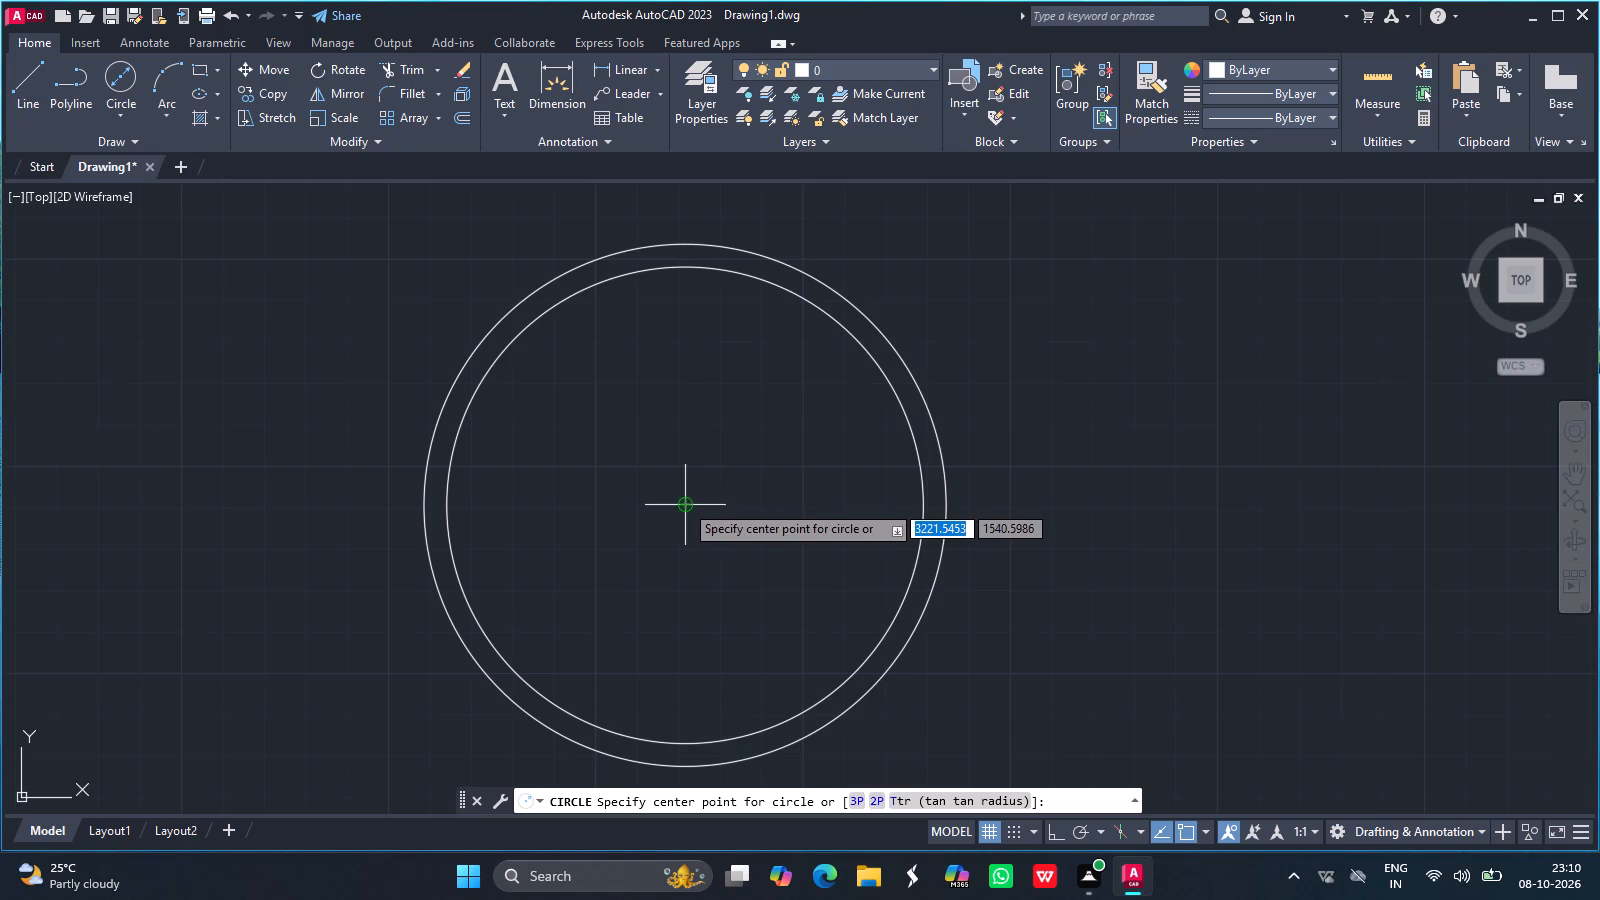
drag(684, 503, 540, 383)
text(89)
key(Return)
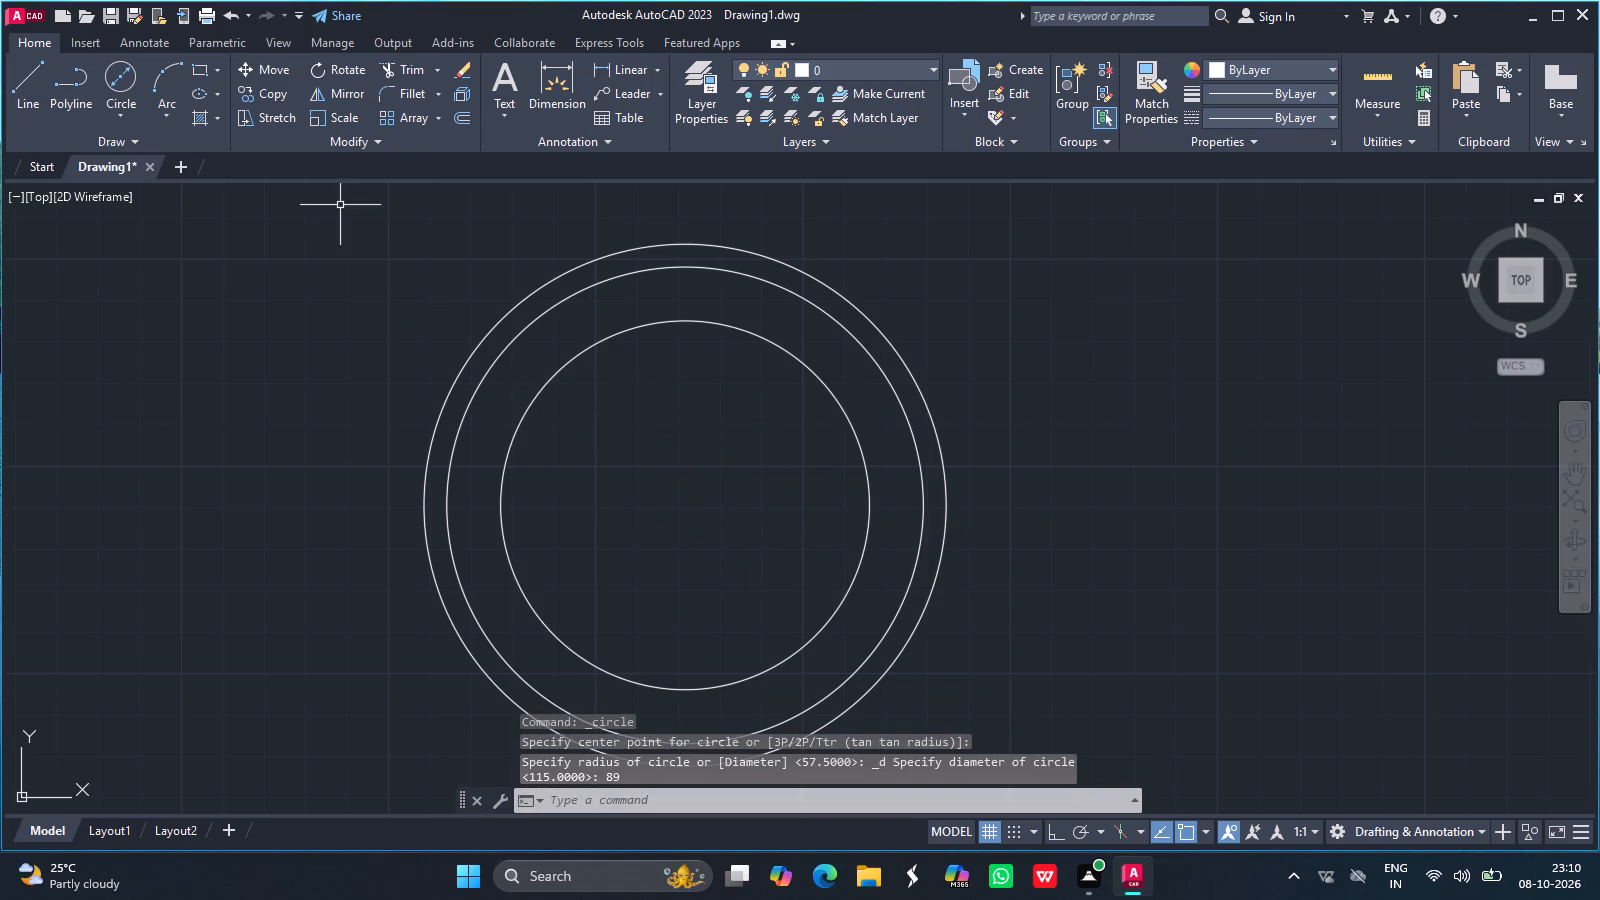
click(134, 71)
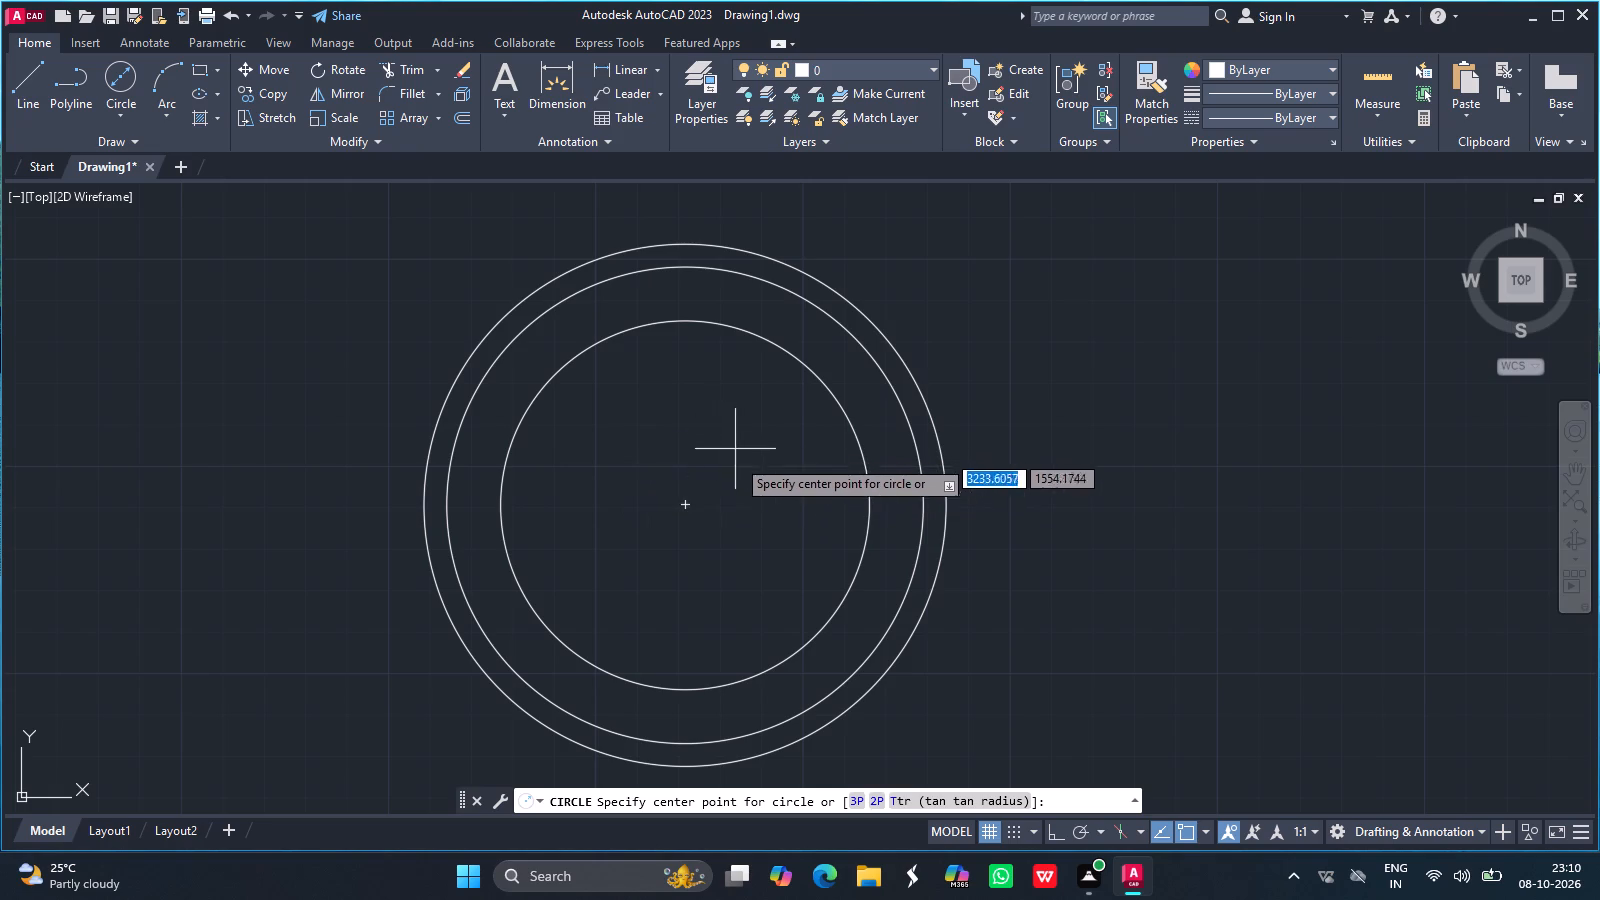
drag(689, 503, 585, 438)
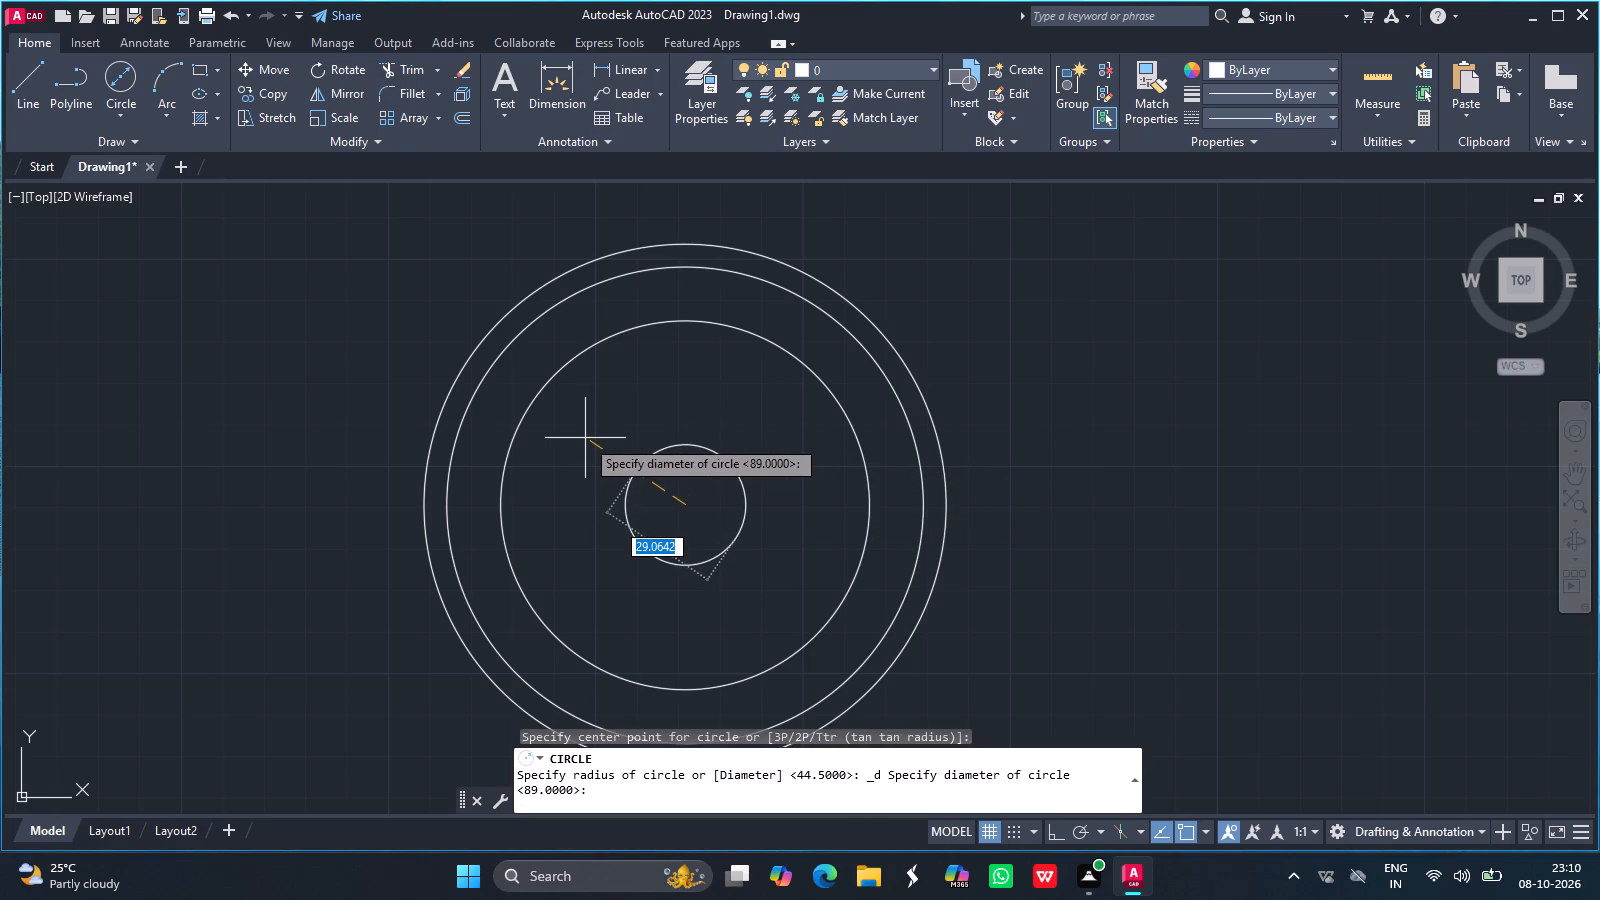
text(80)
key(Return)
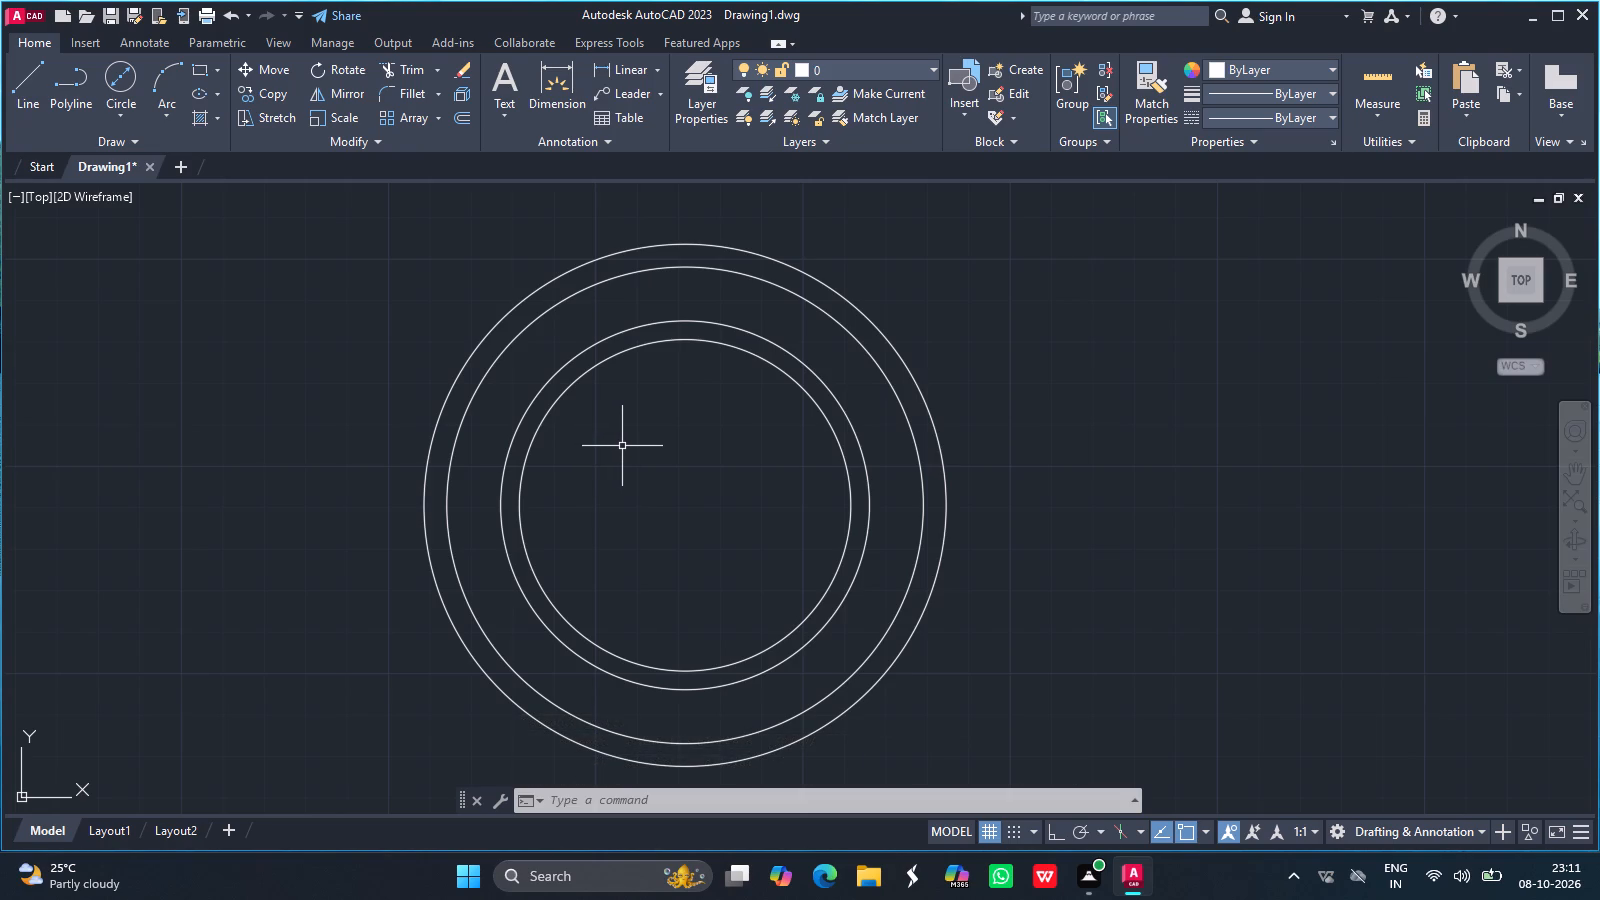
Draw two inner circles on the same center by radius, one of 27.5 and one of 20.
click(134, 109)
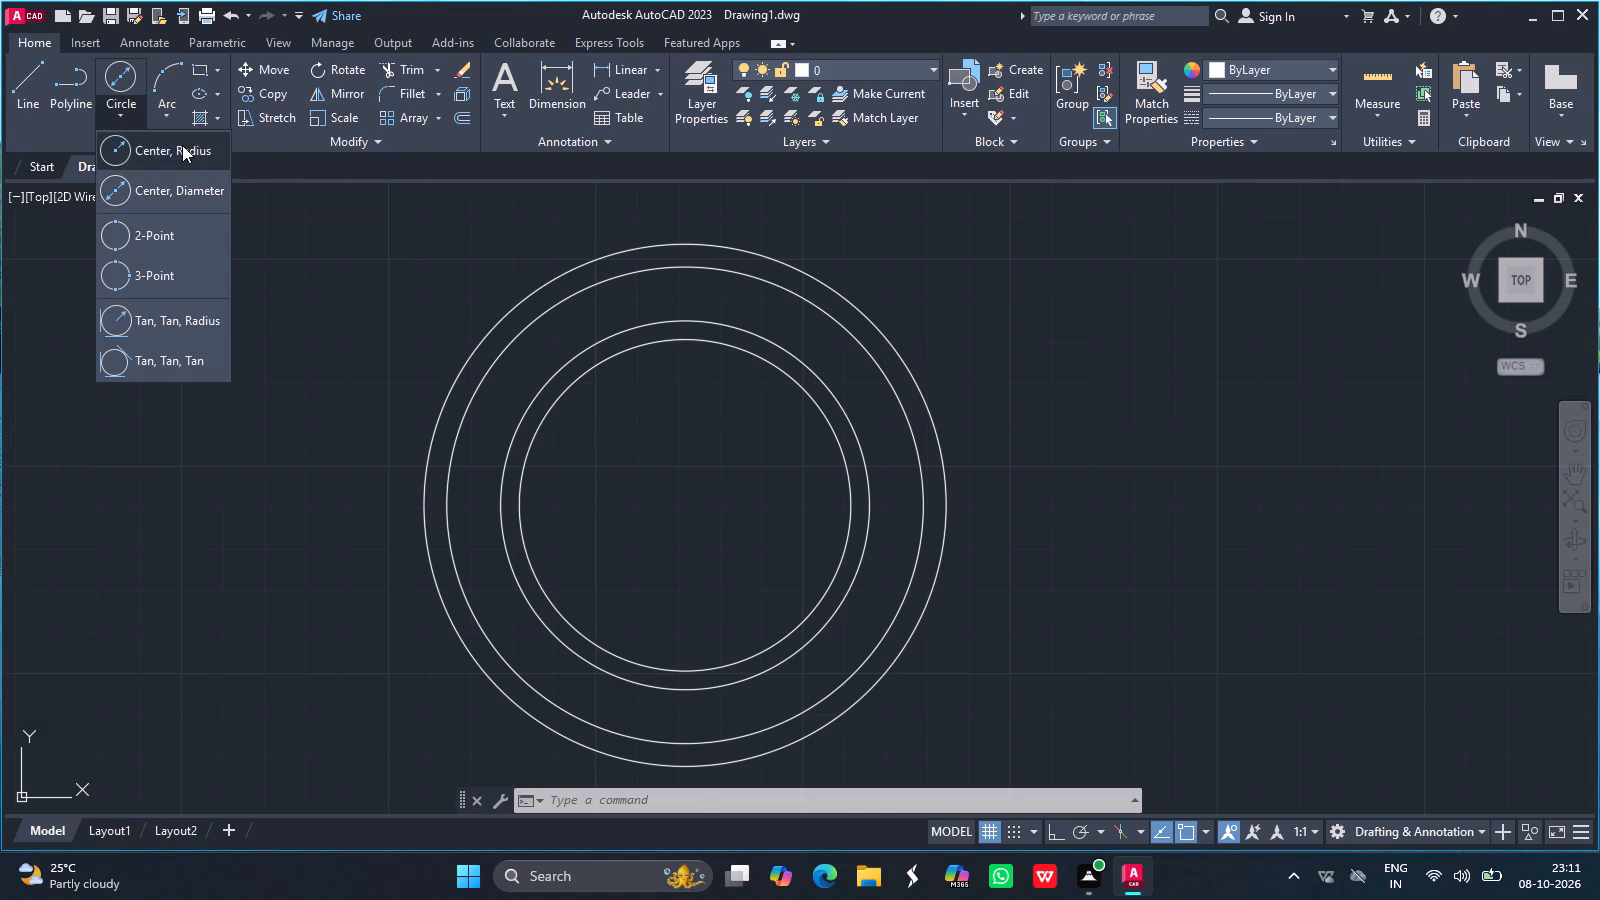
click(182, 145)
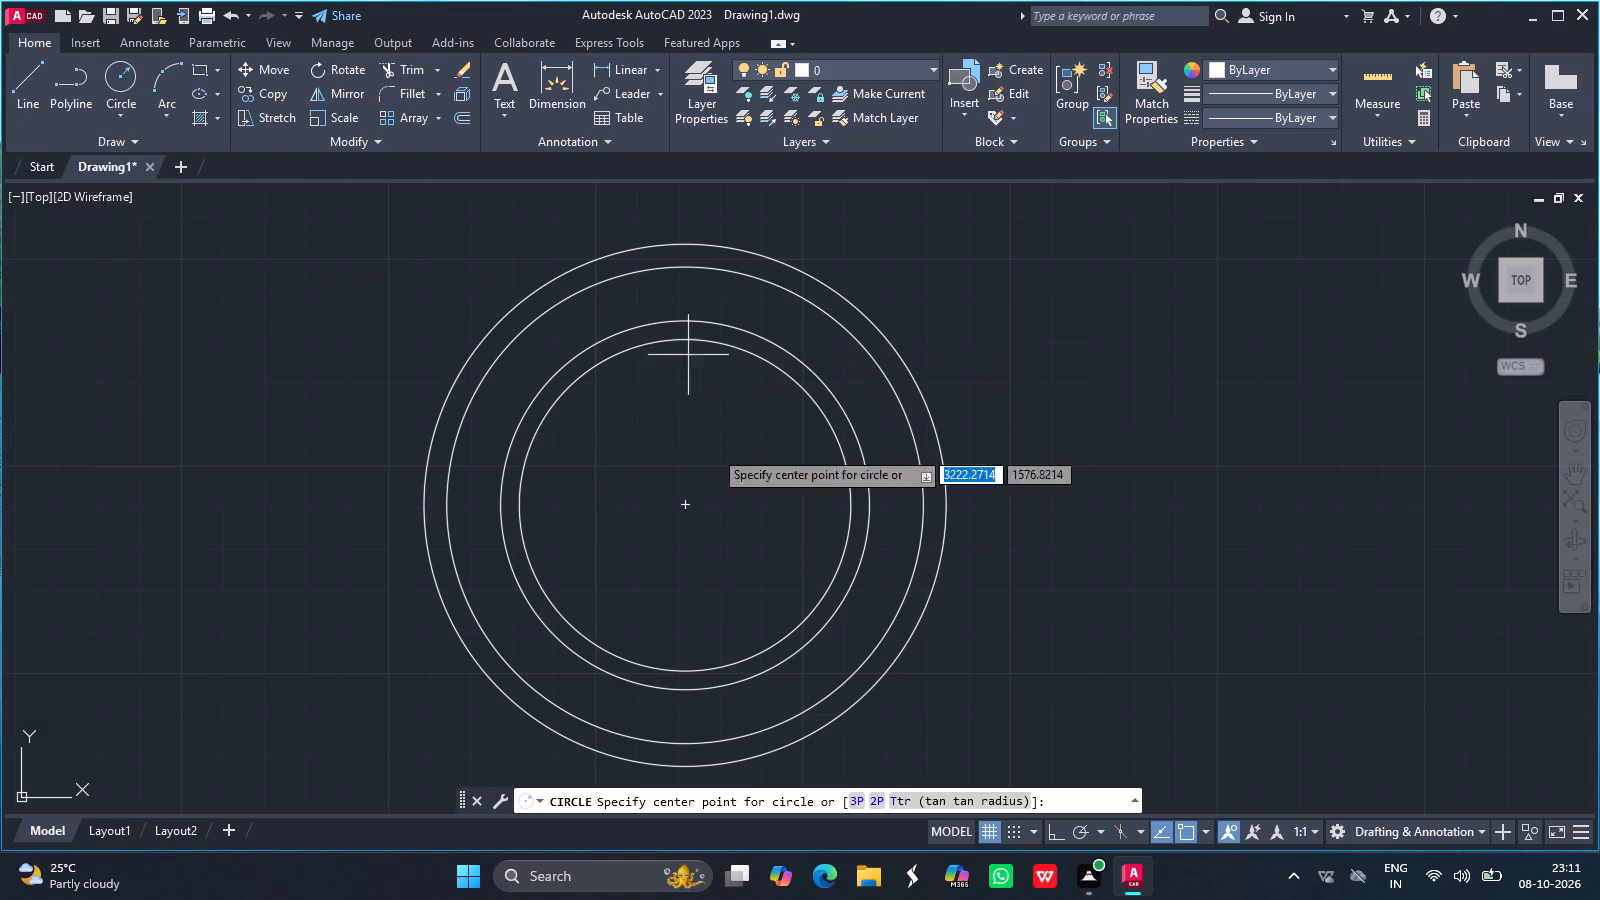
drag(684, 508, 603, 476)
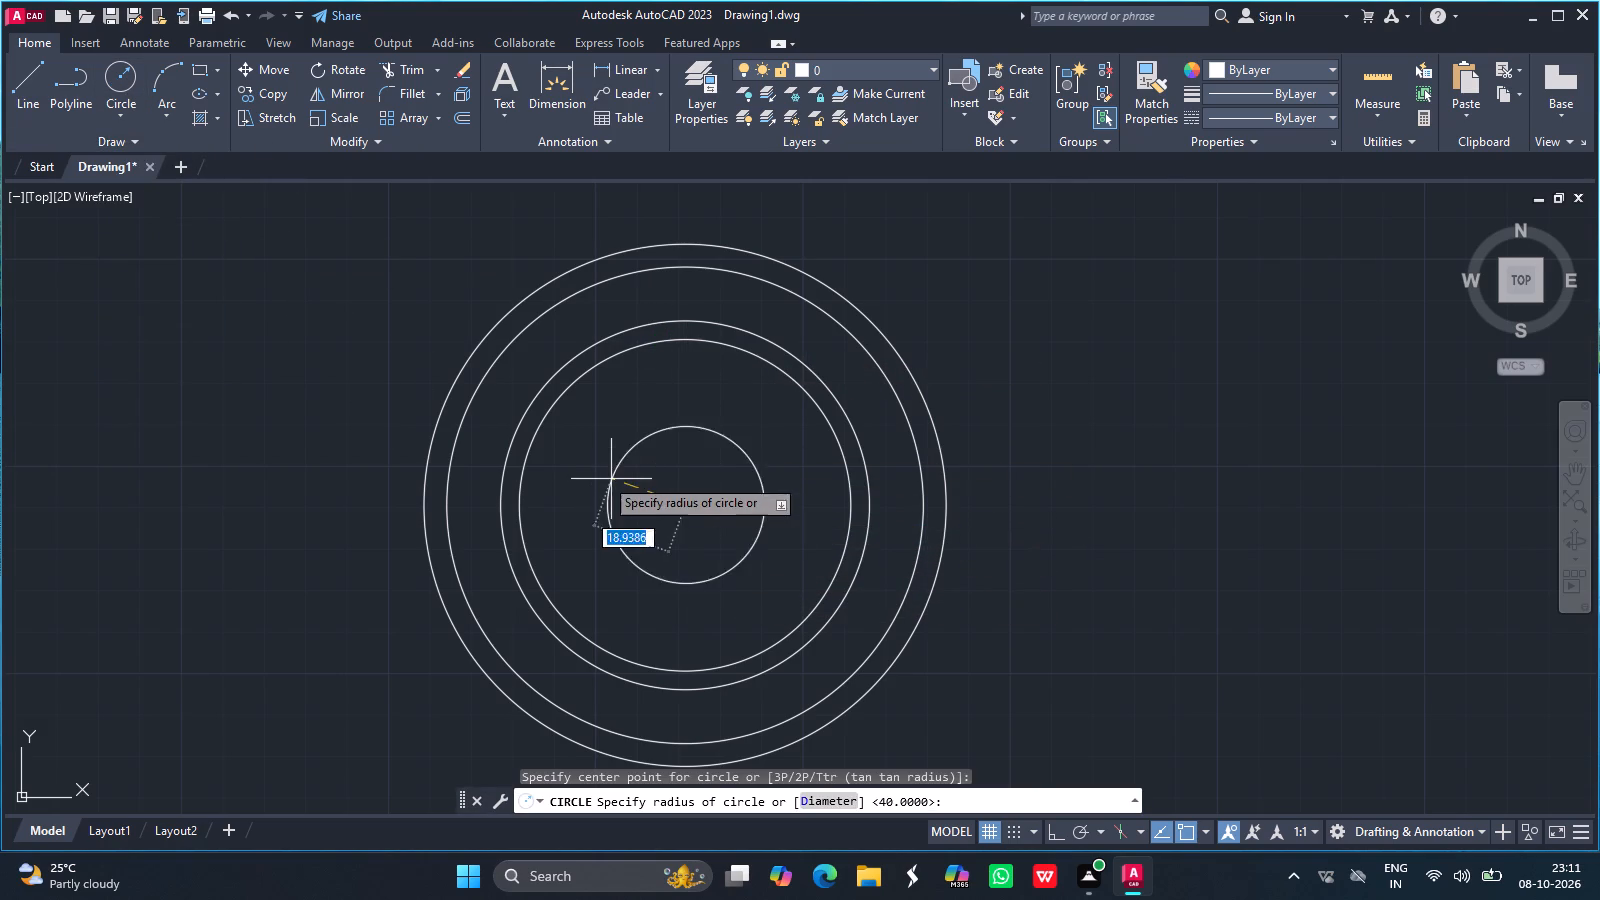
drag(603, 476, 599, 472)
text(27.5)
key(Return)
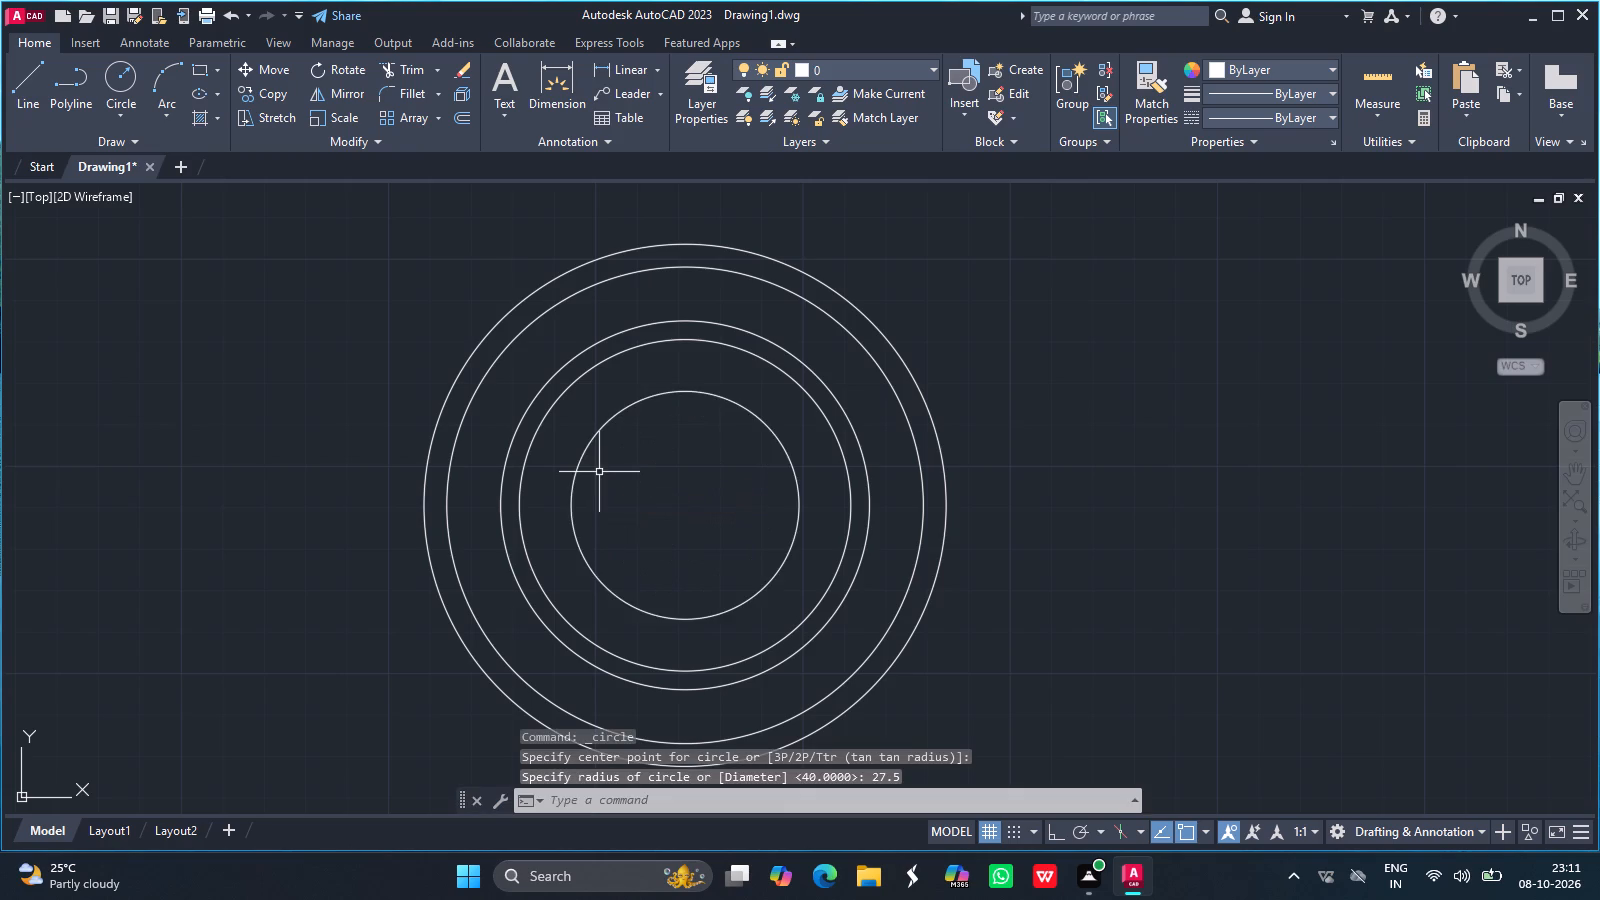
click(127, 70)
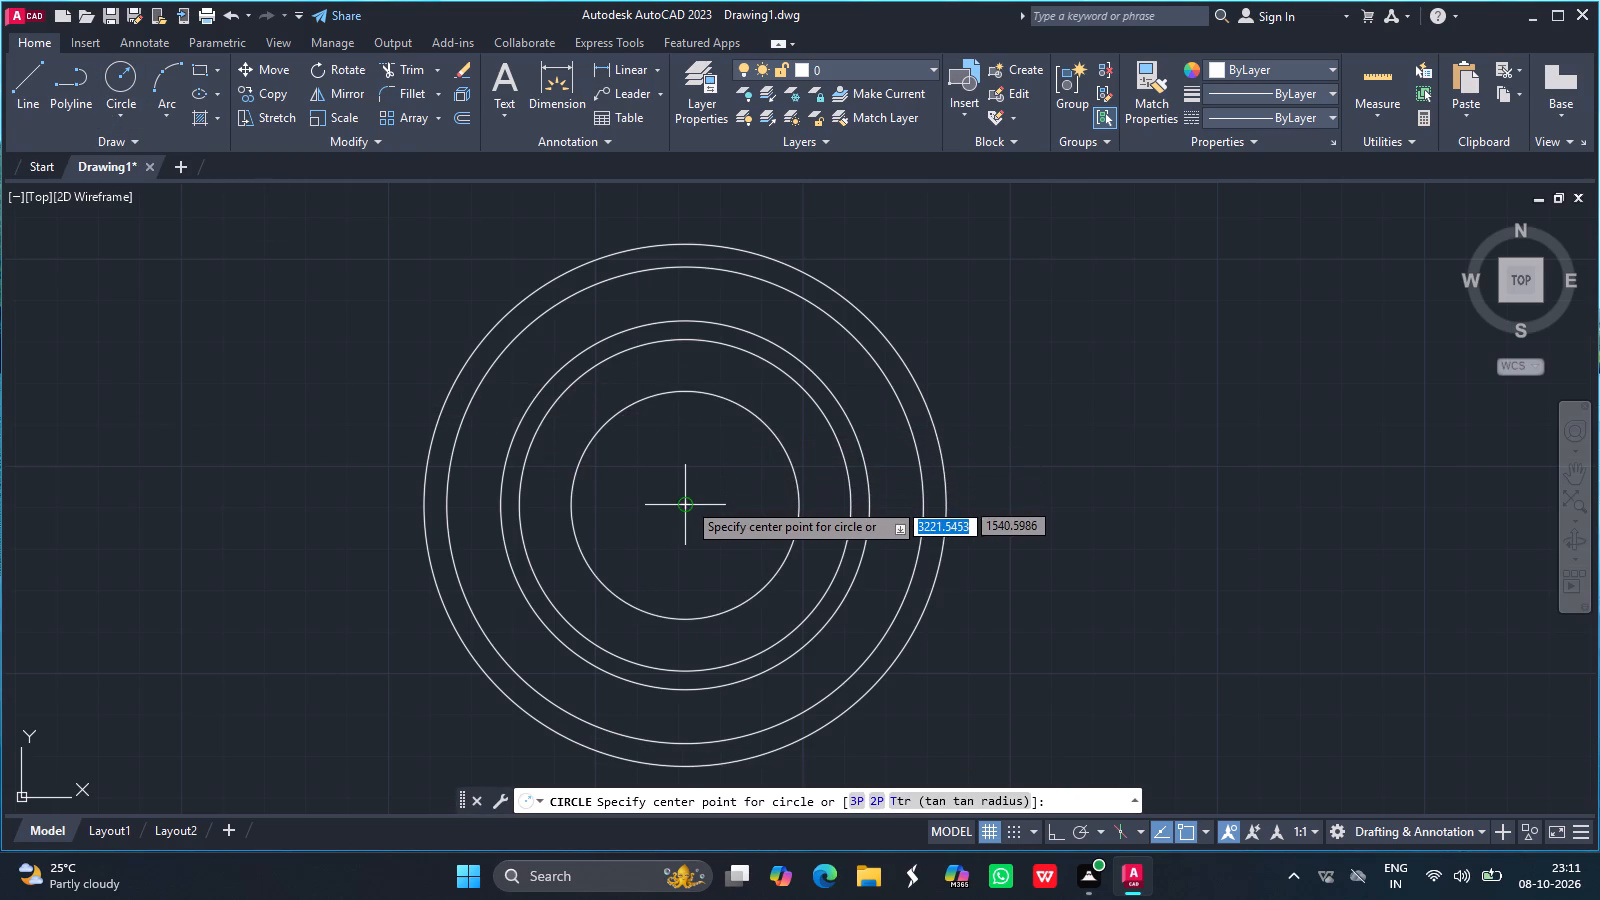
drag(687, 501, 612, 433)
text(20)
key(Return)
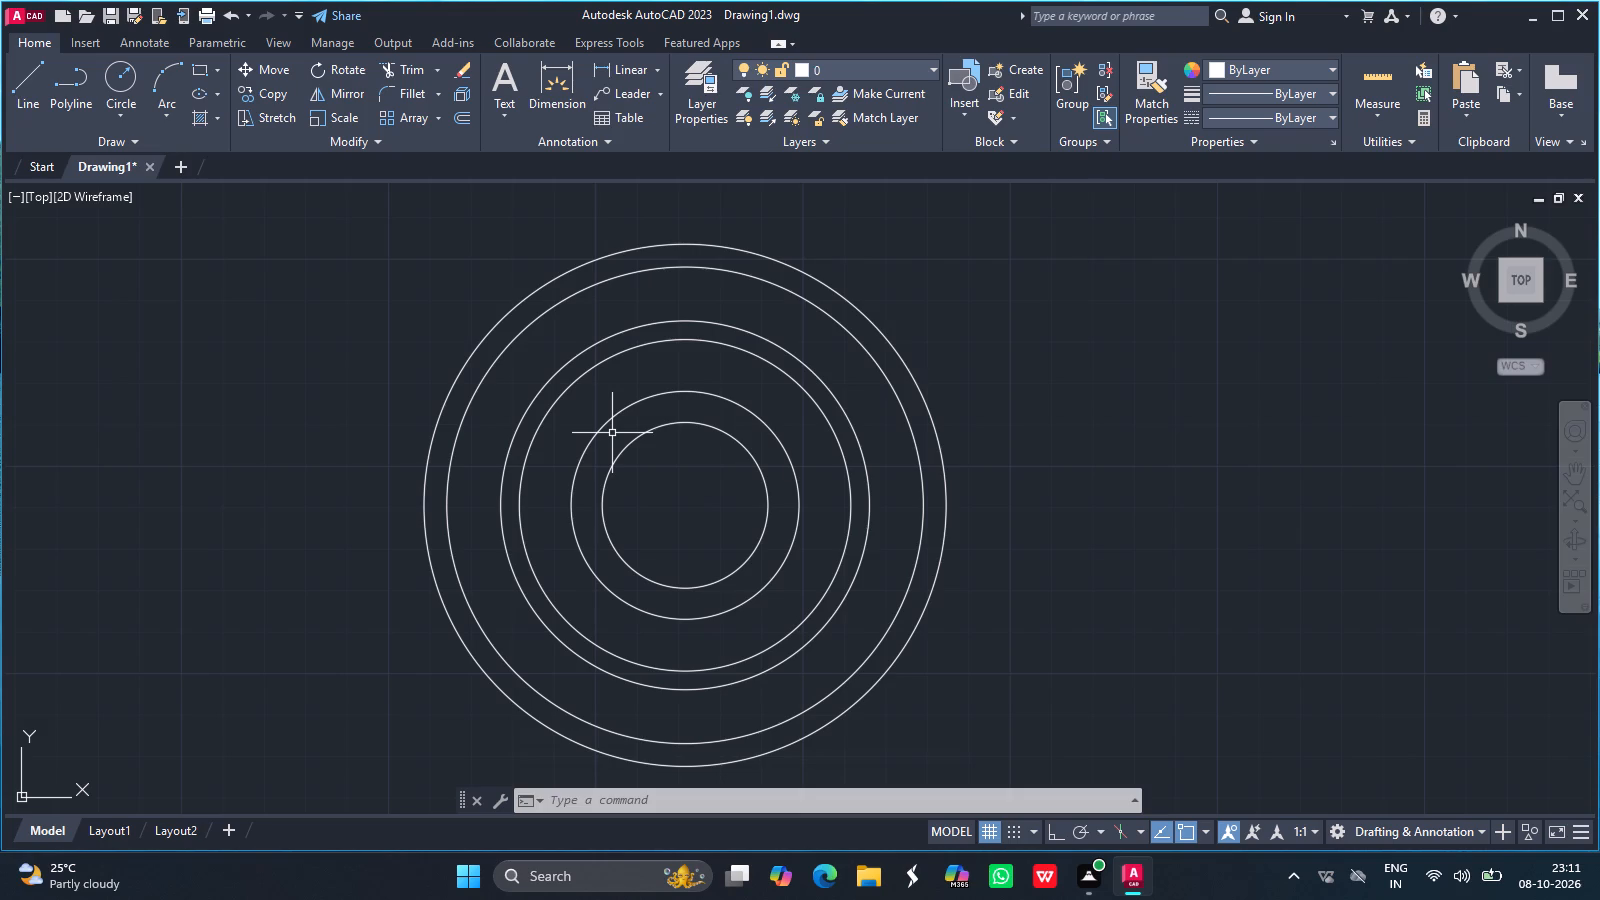
Draw two lines about 97 long from the common center past the outer circle, about 30° below and 29° above horizontal.
click(40, 96)
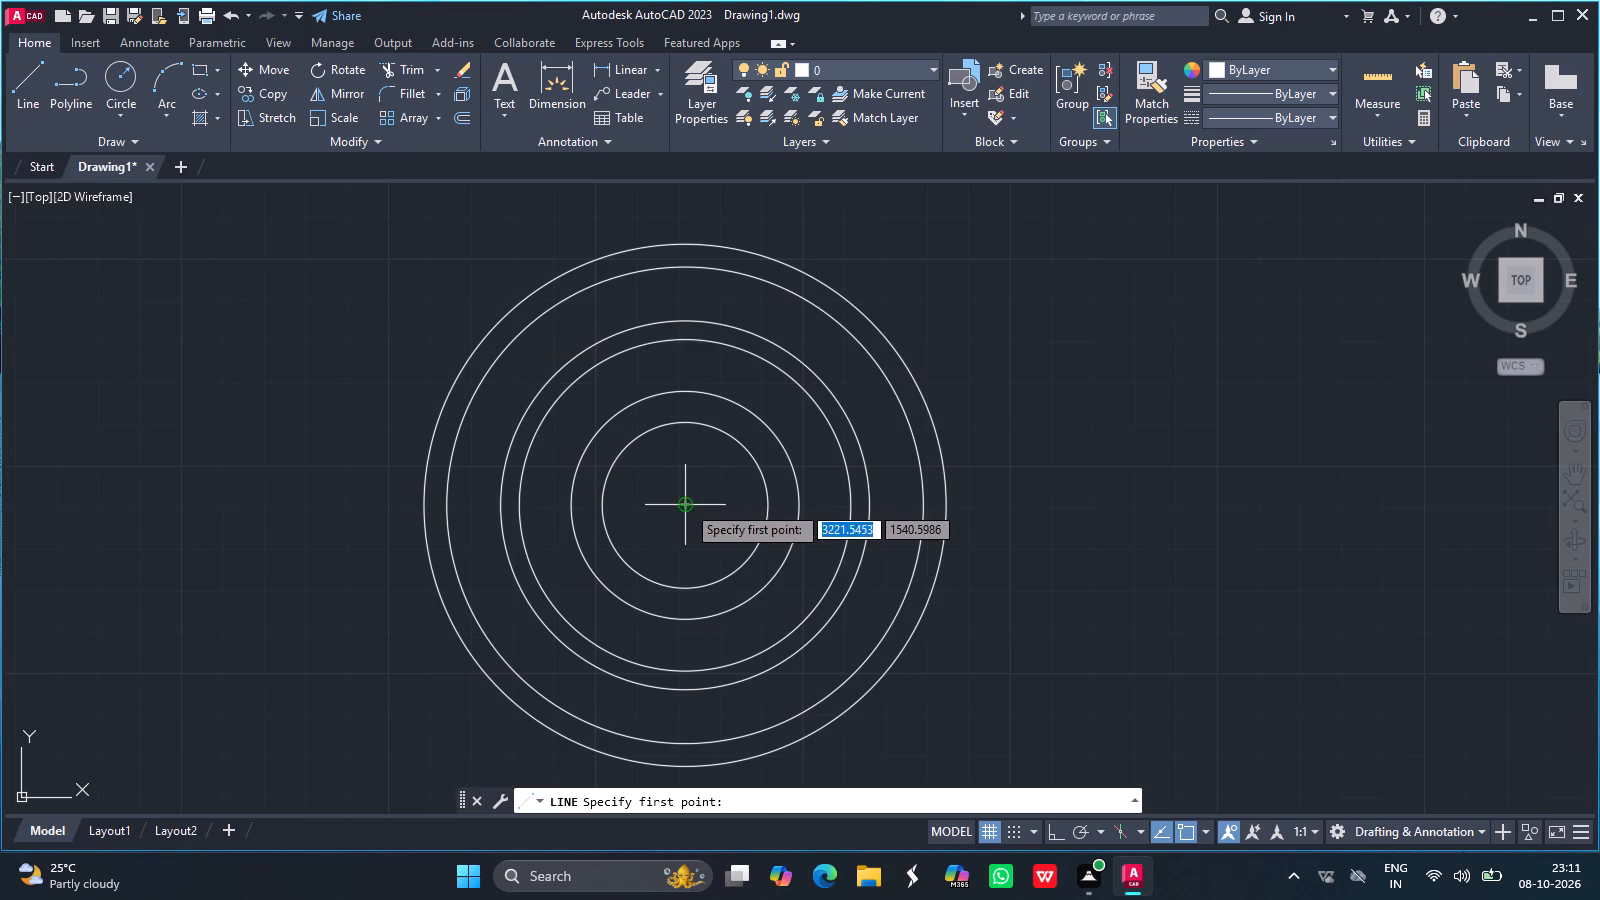
click(686, 504)
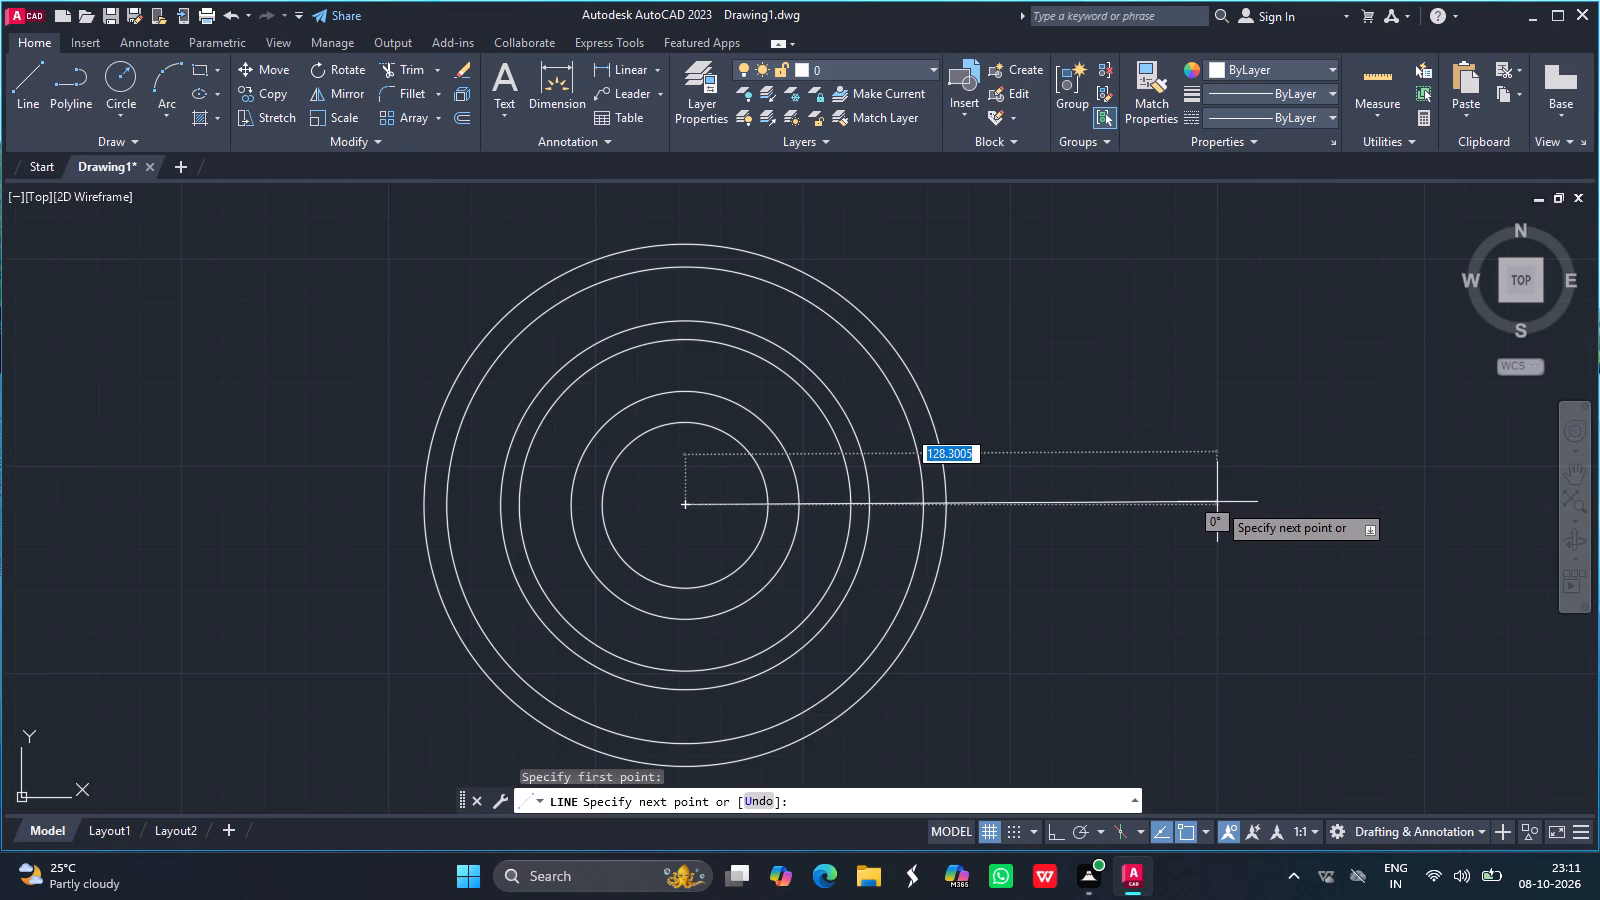
click(1033, 706)
key(Return)
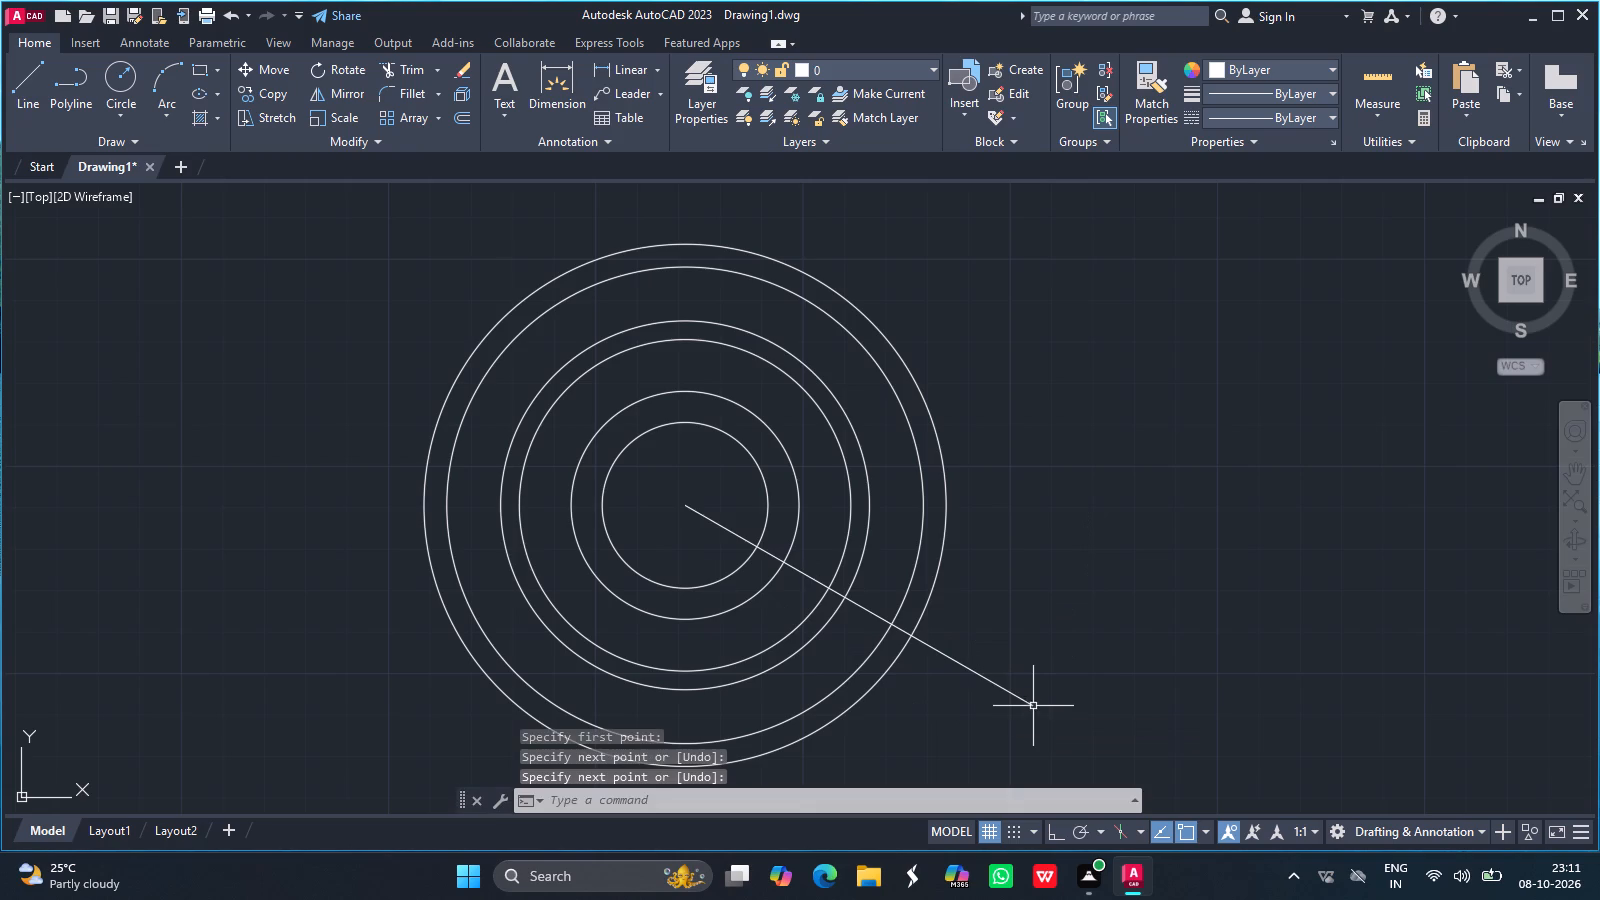
click(35, 75)
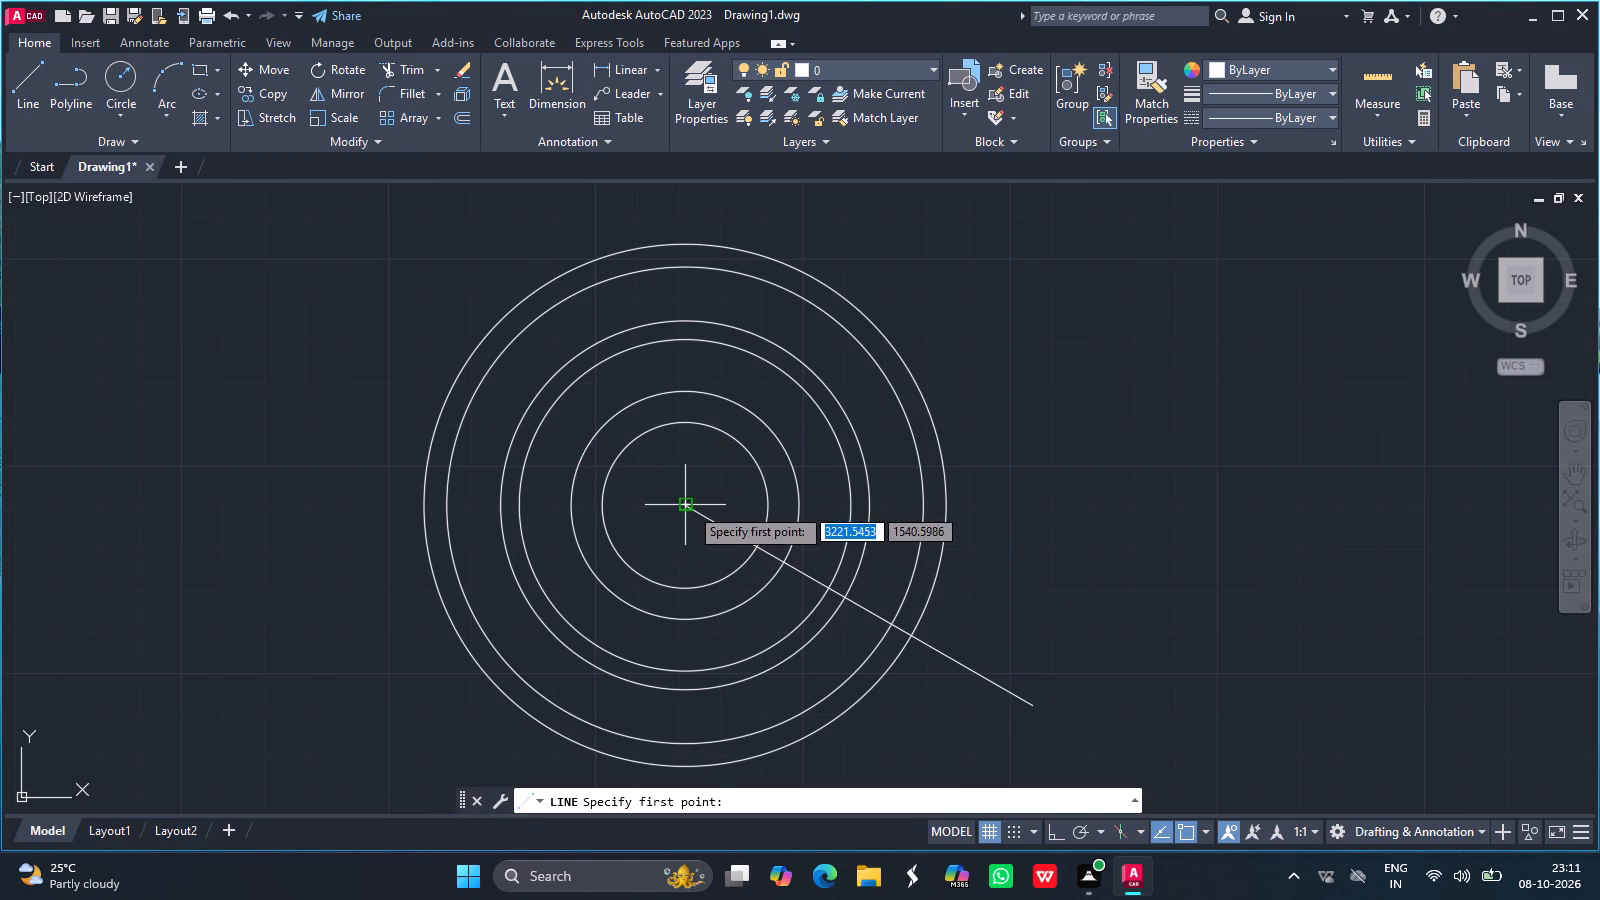
click(689, 505)
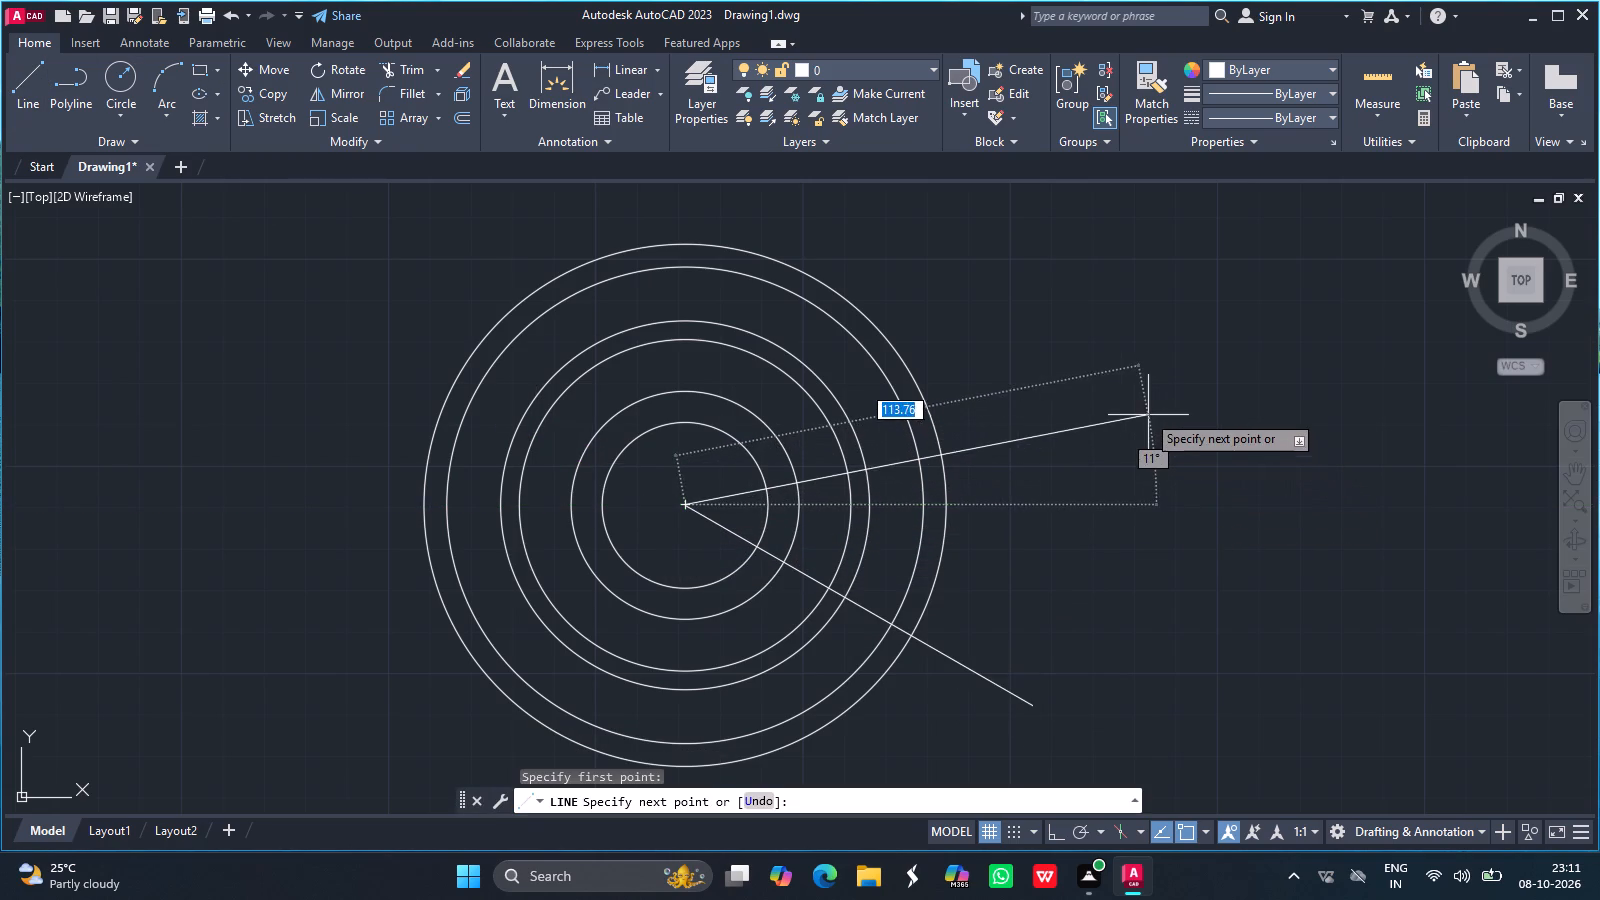
click(1034, 306)
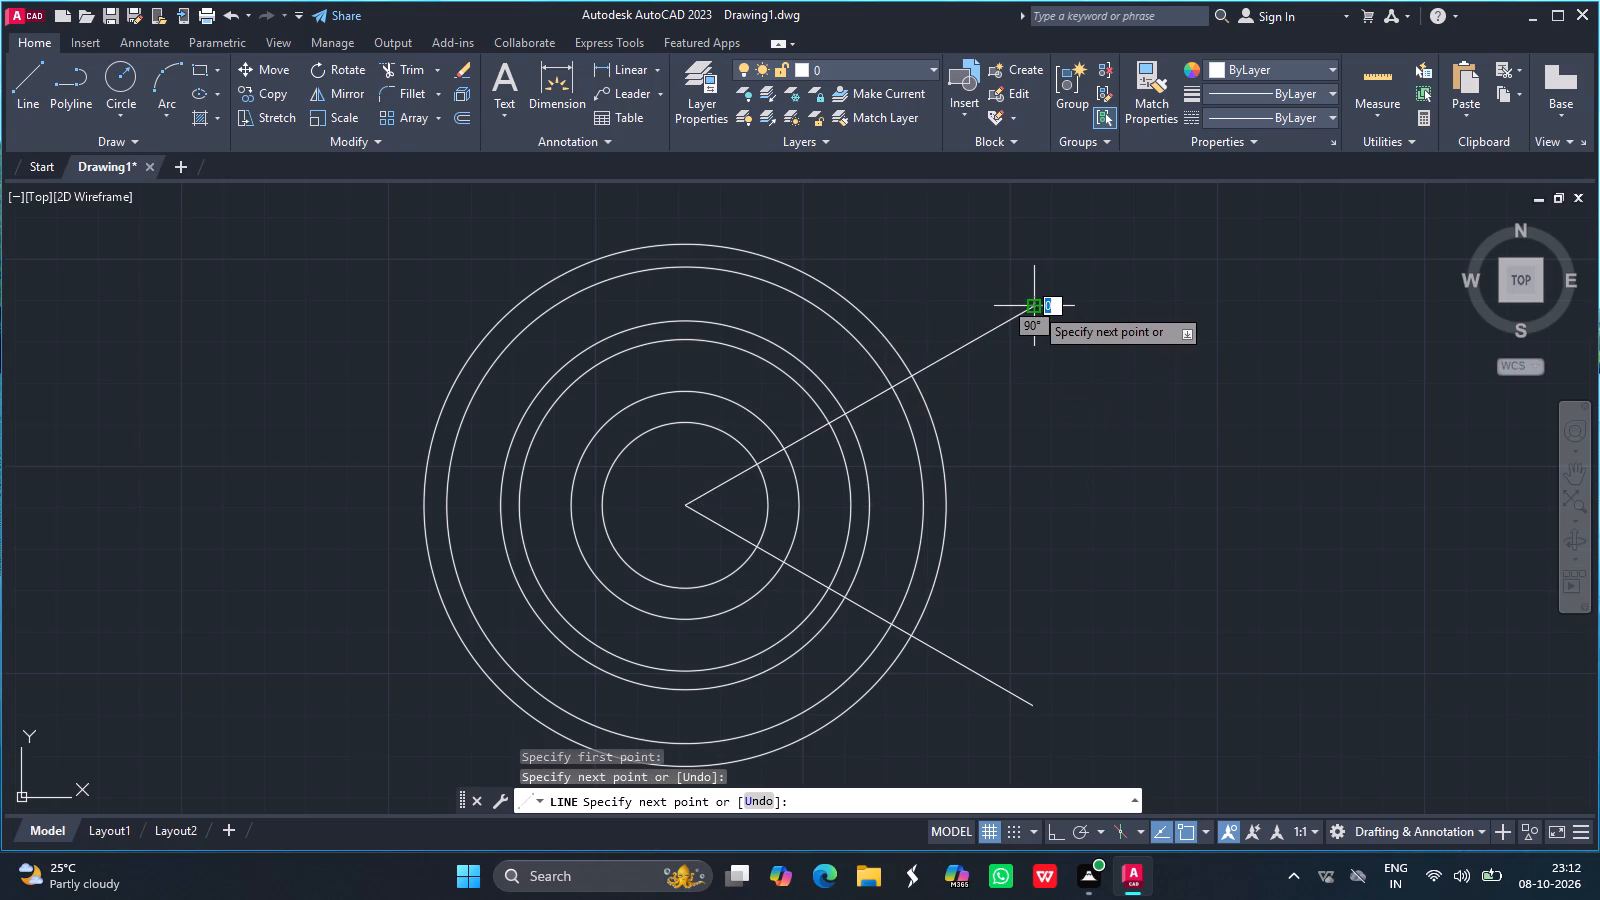
key(Return)
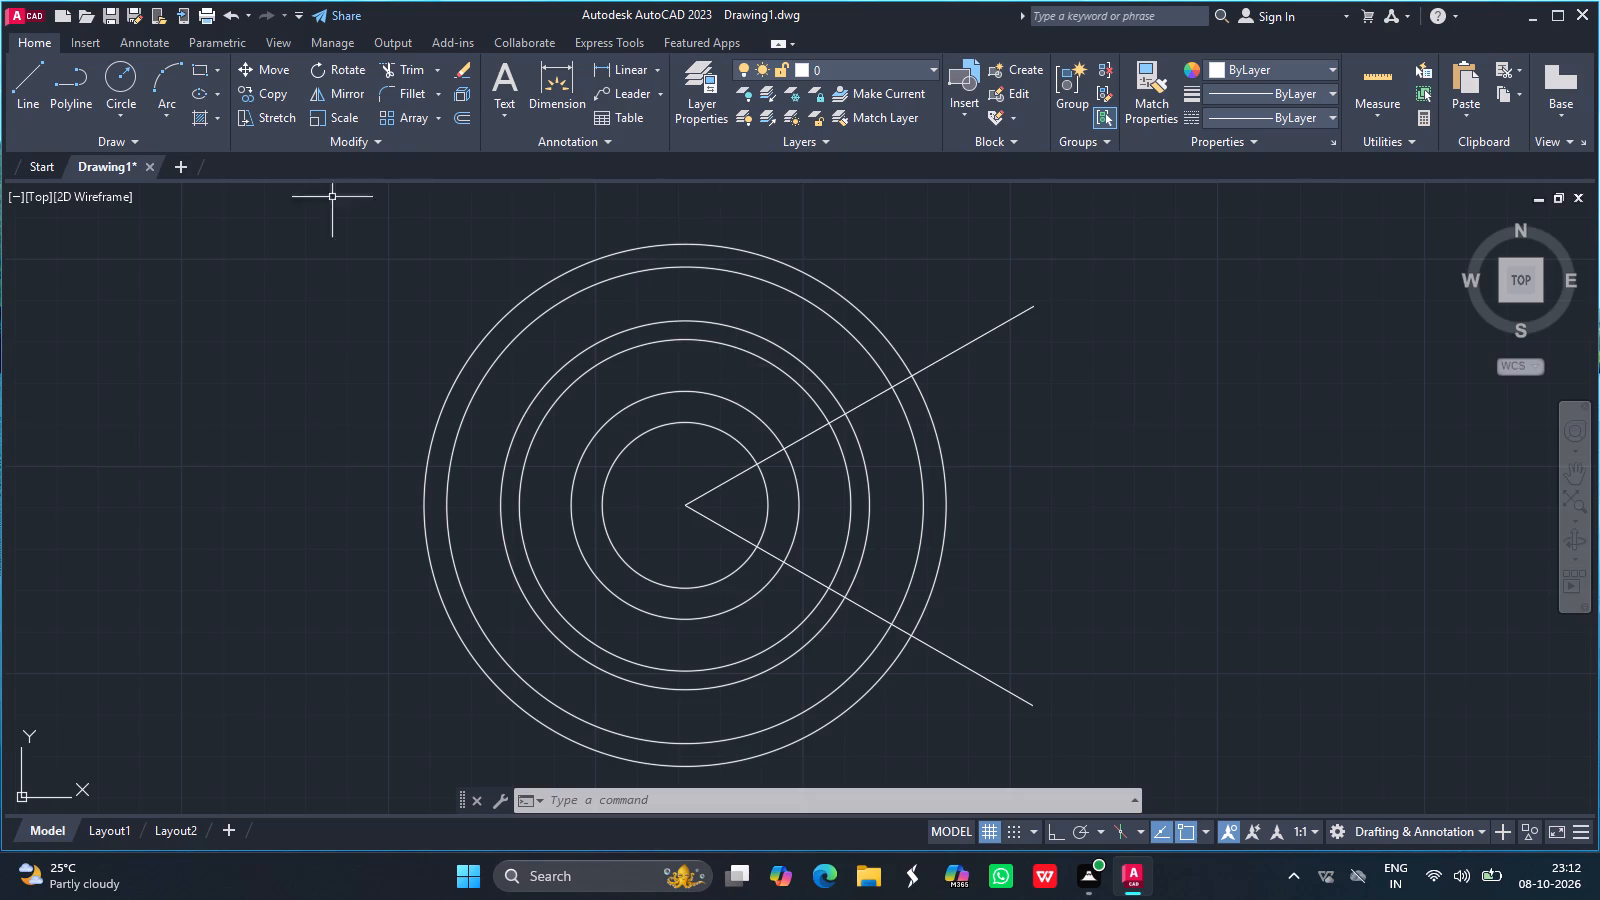
Draw a small circle of diameter 5.3 centered where the upper angled line crosses the 115-diameter circle.
click(117, 113)
click(186, 191)
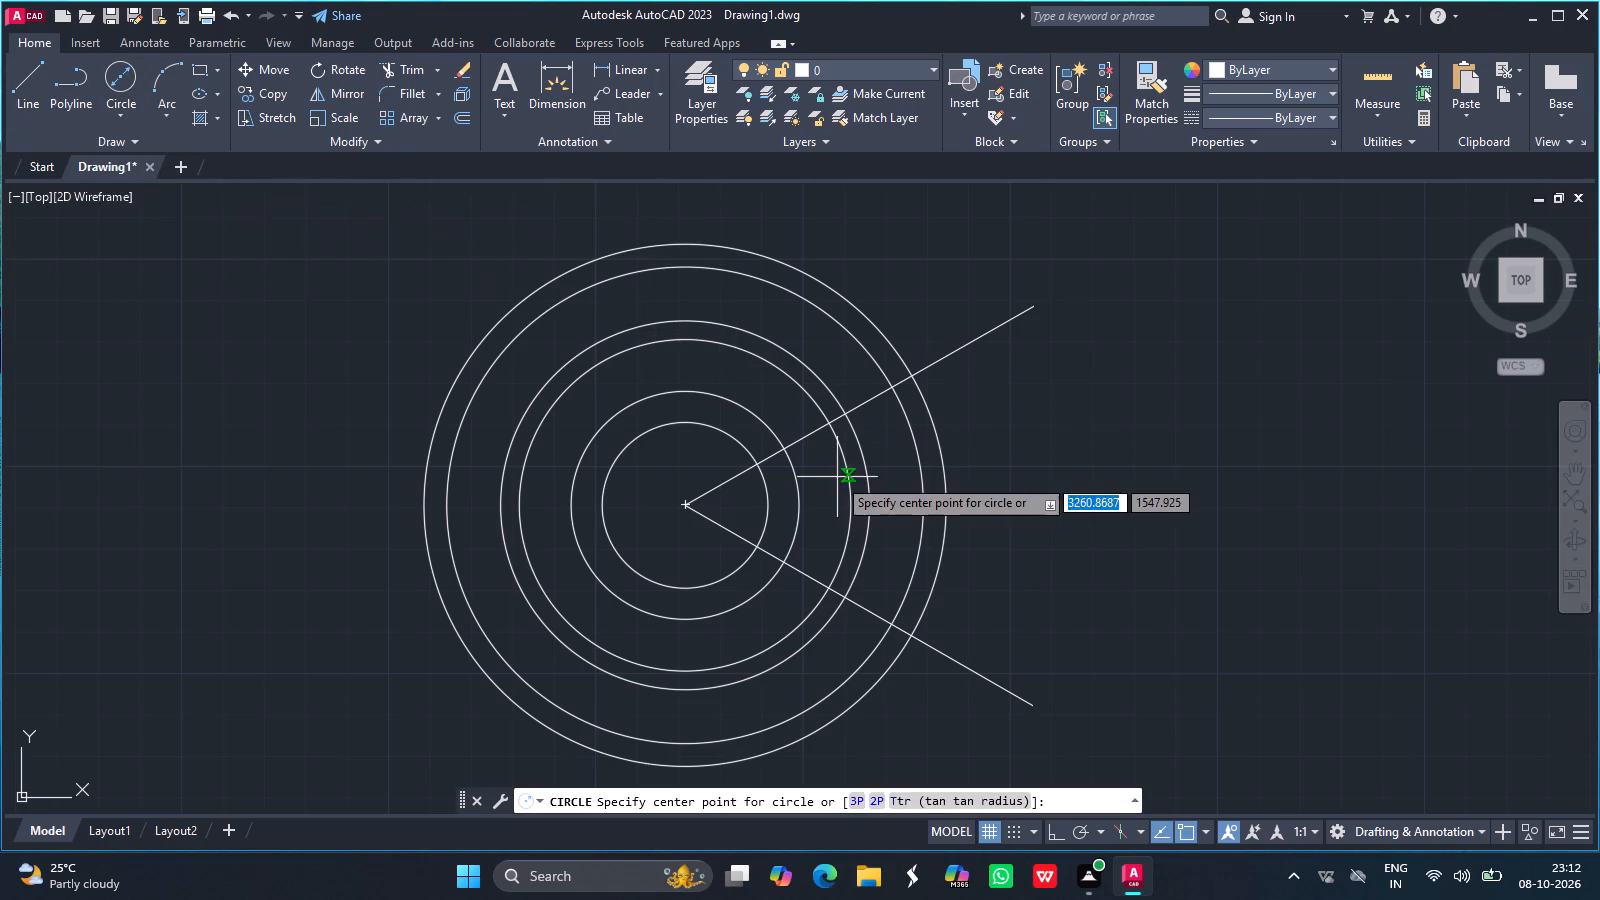
drag(891, 387, 866, 370)
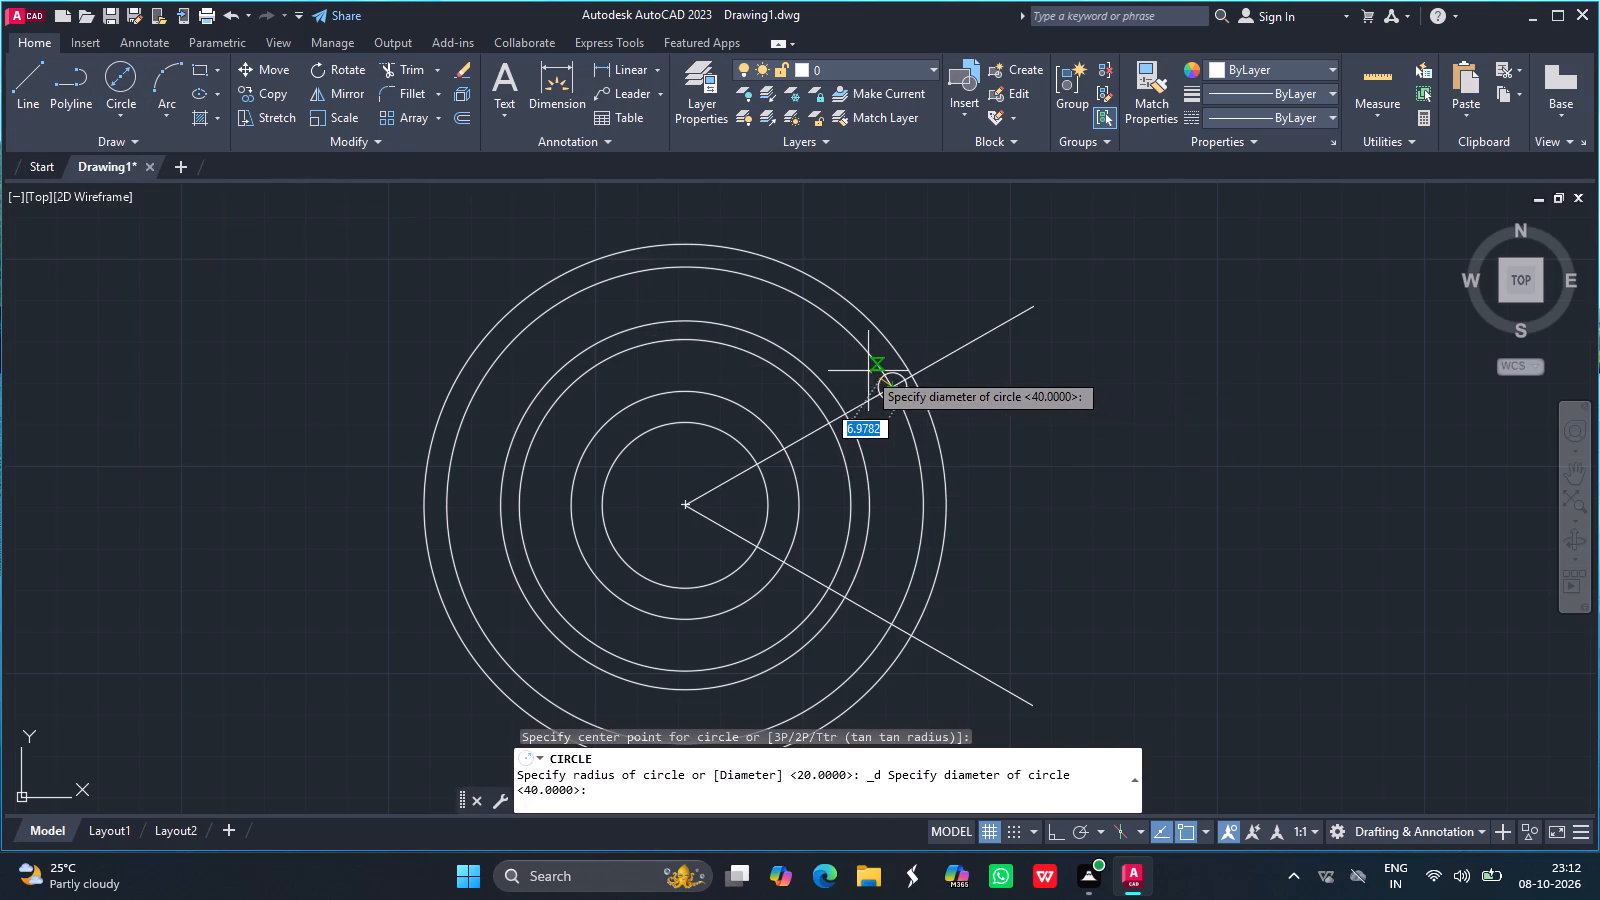
drag(866, 370, 864, 369)
text(5.3)
key(Return)
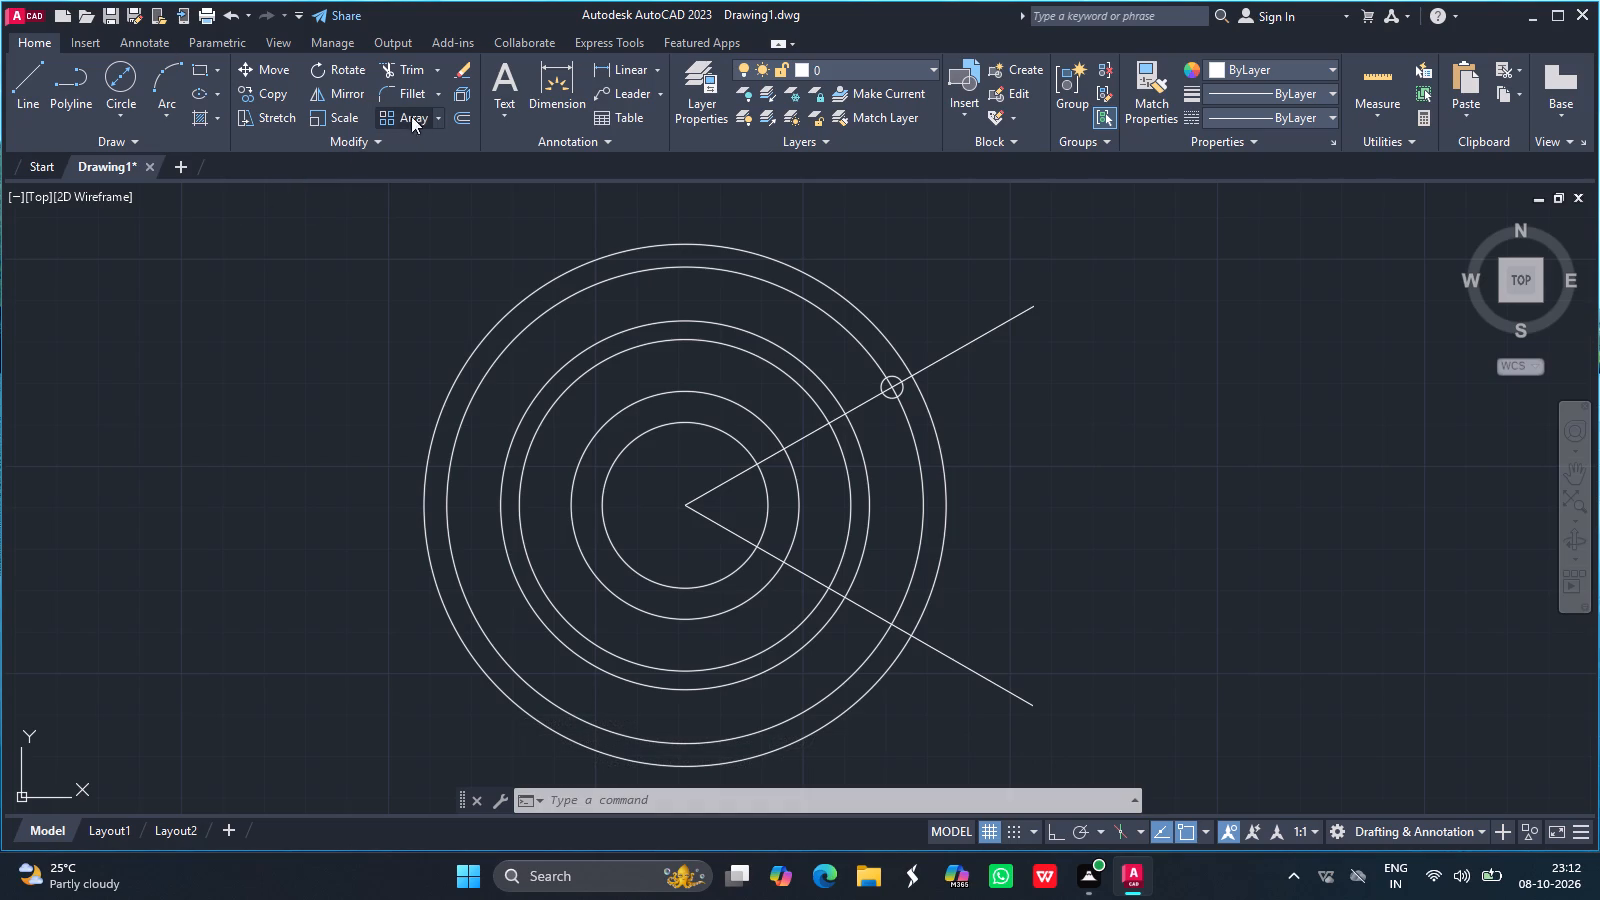
Create a polar array of the 5.3-diameter circle around the common center, with 6 items filling 360°.
click(446, 118)
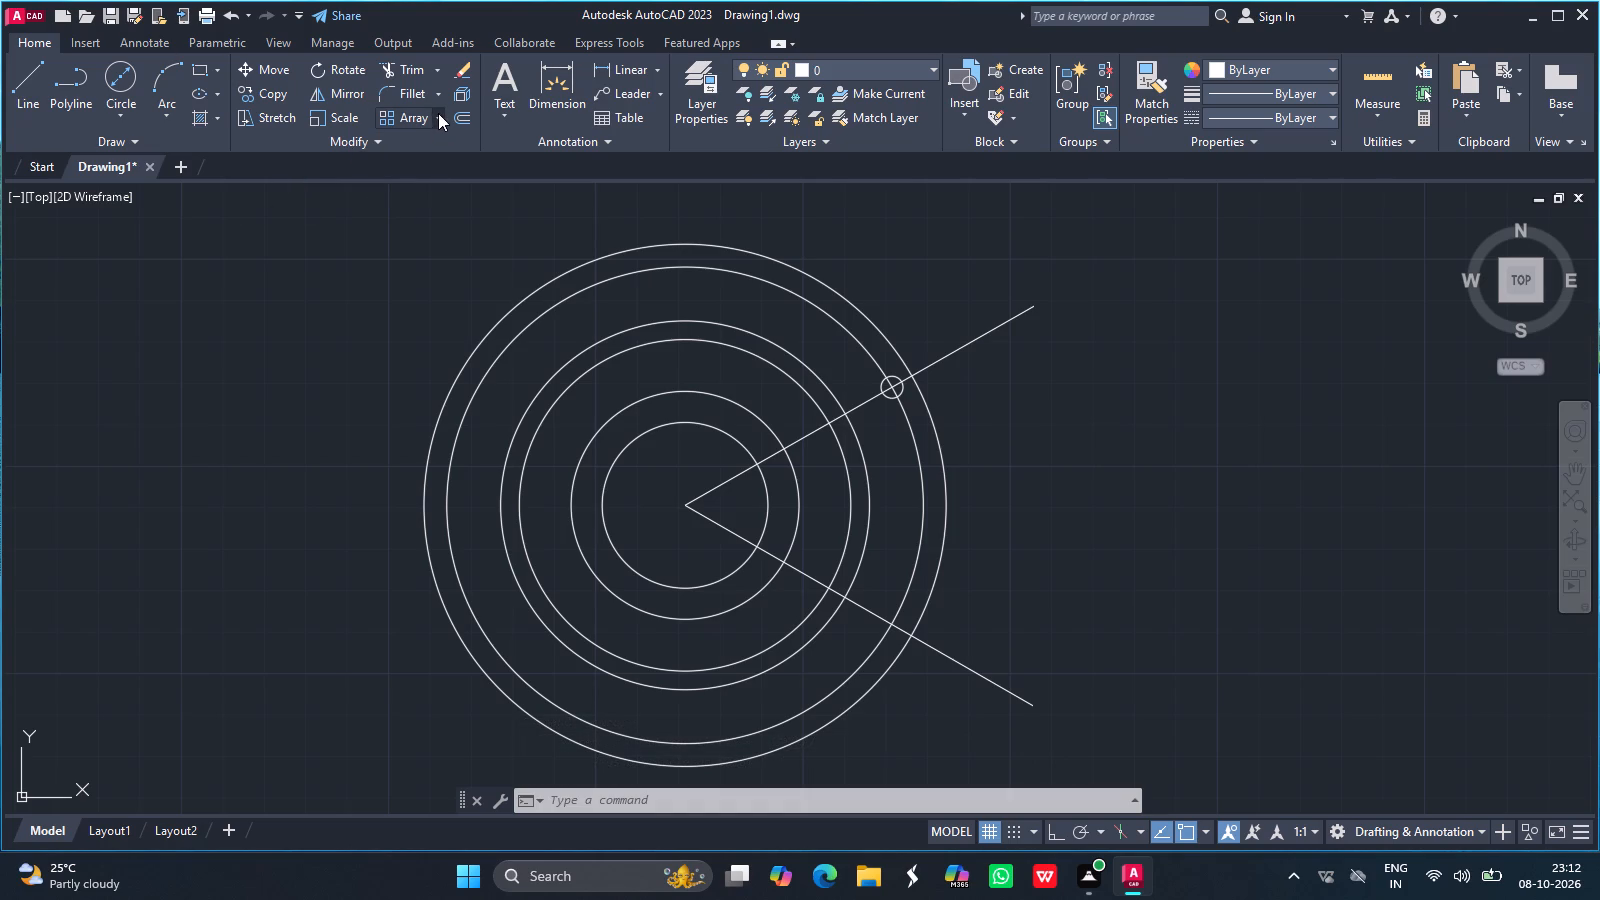
click(438, 113)
click(441, 244)
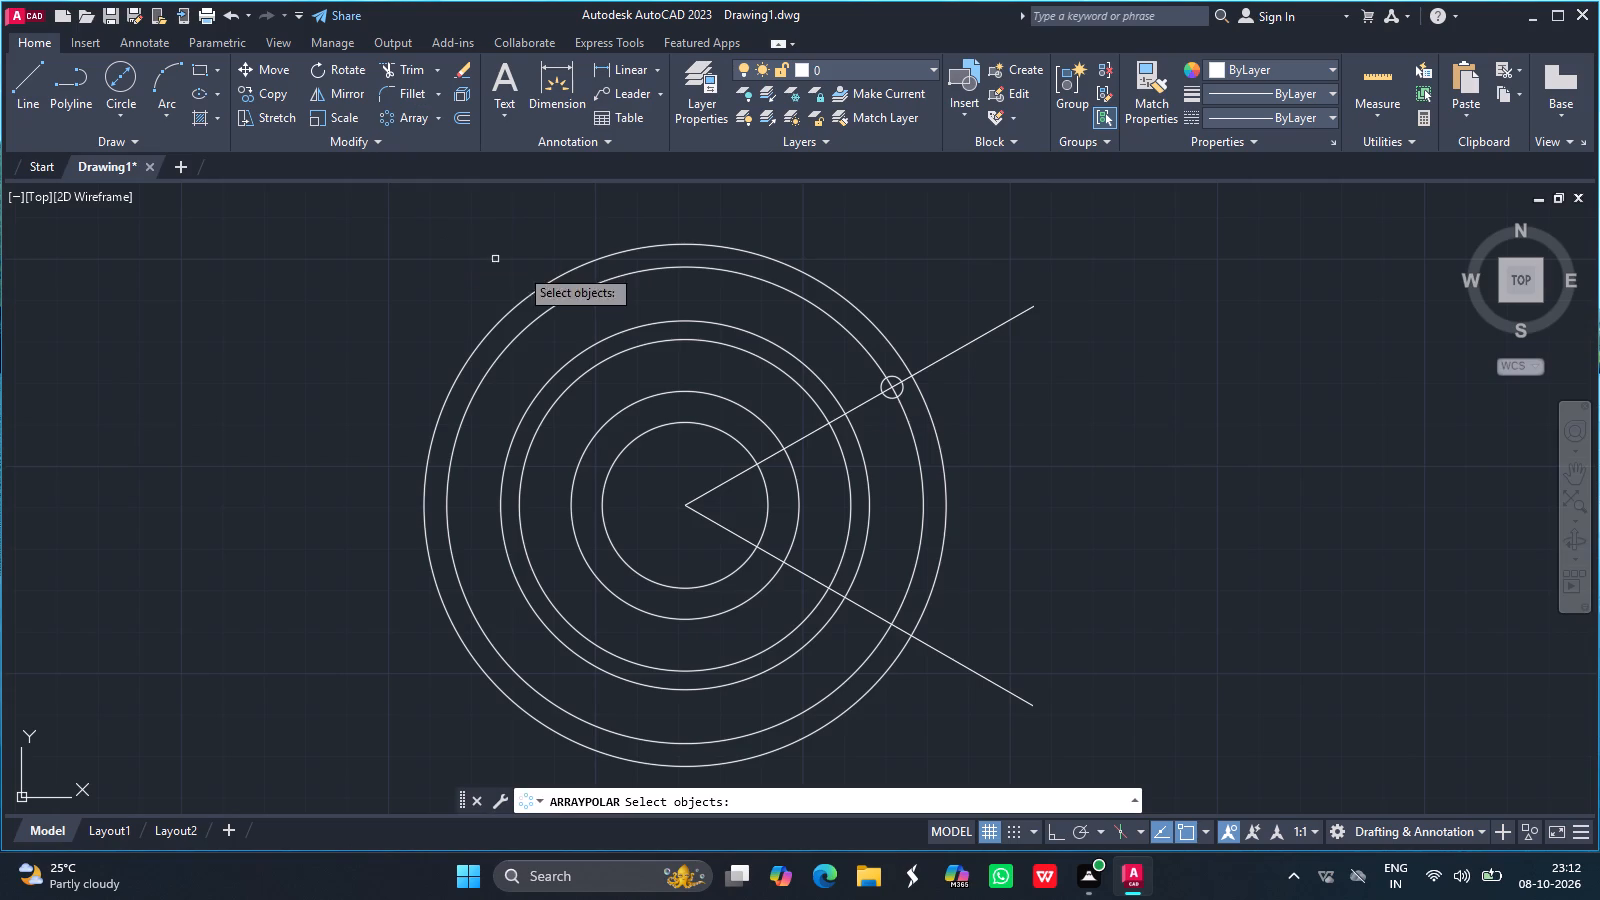
click(880, 382)
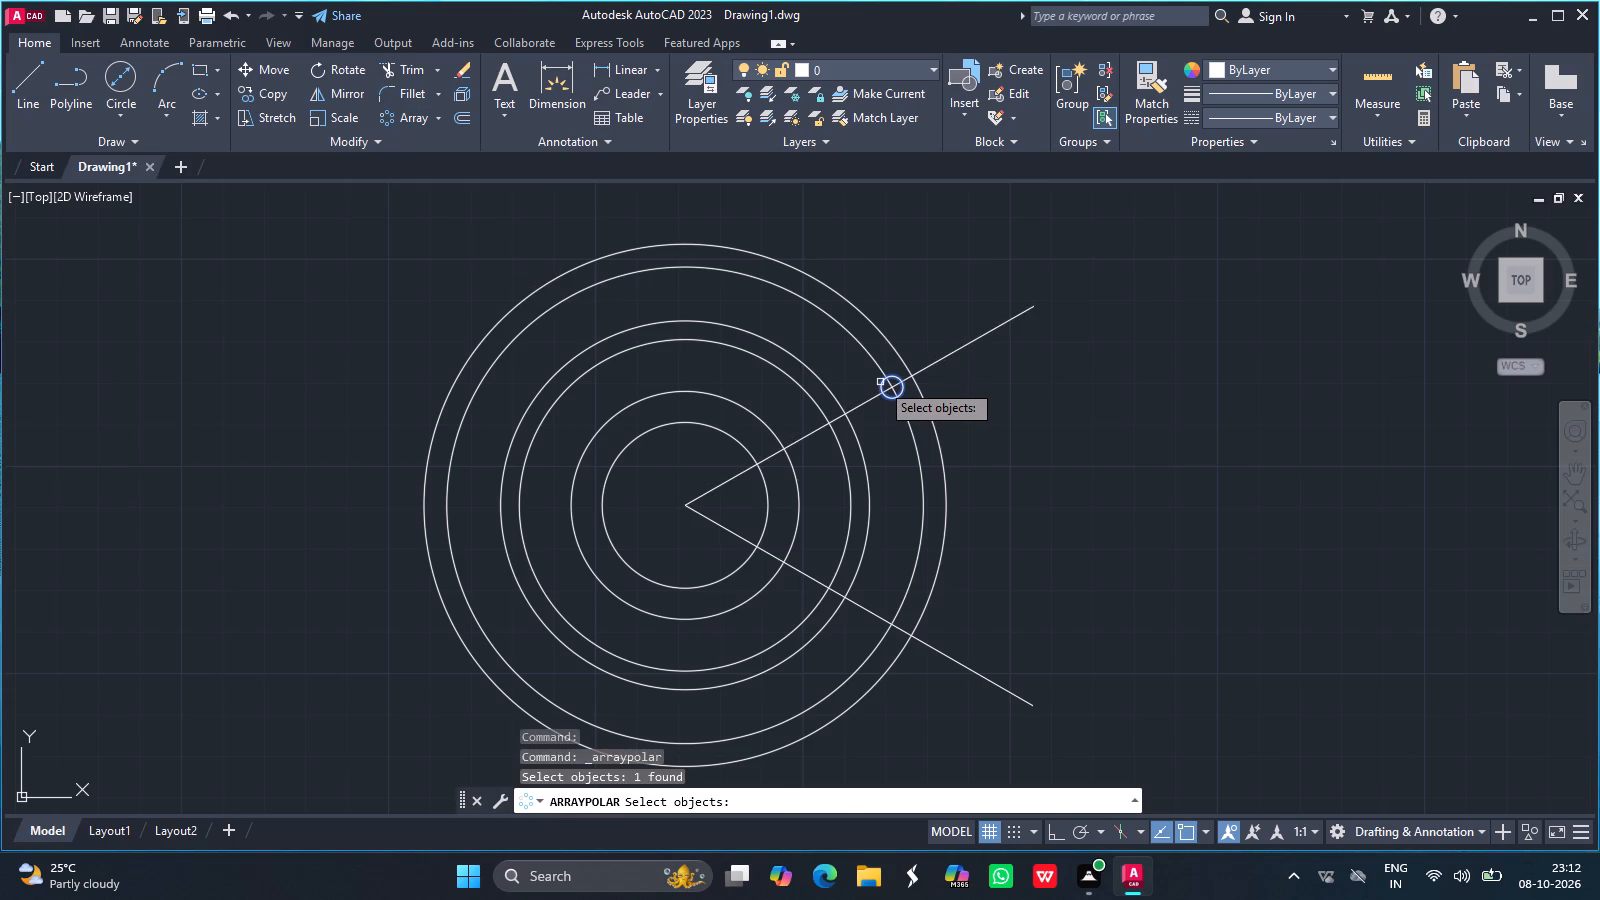
key(Return)
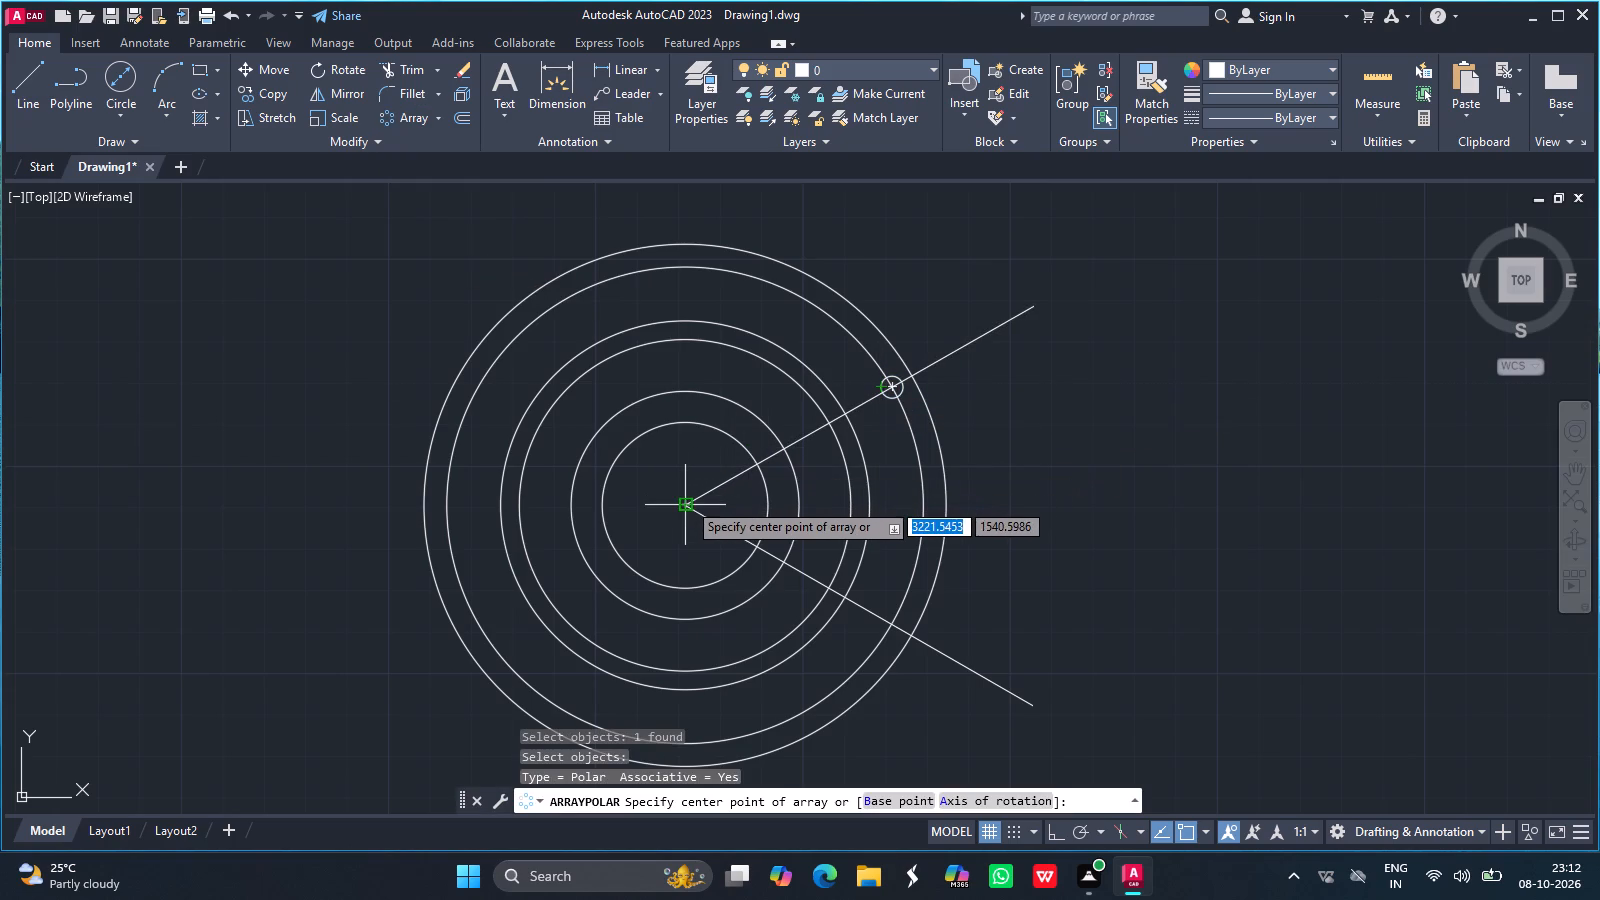
click(687, 501)
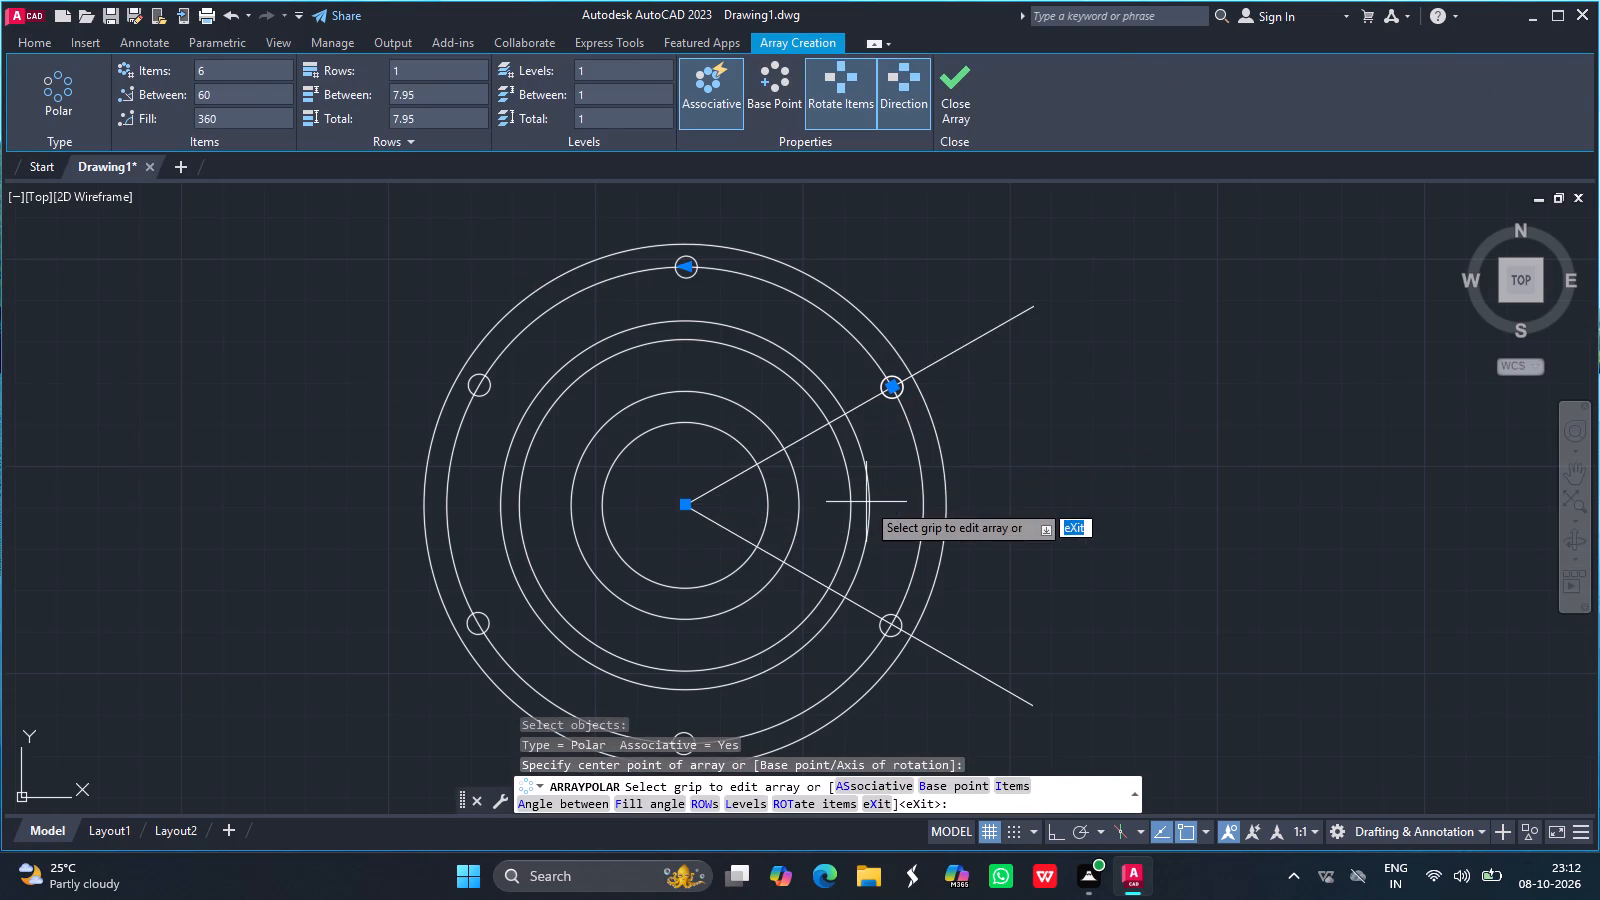
key(Return)
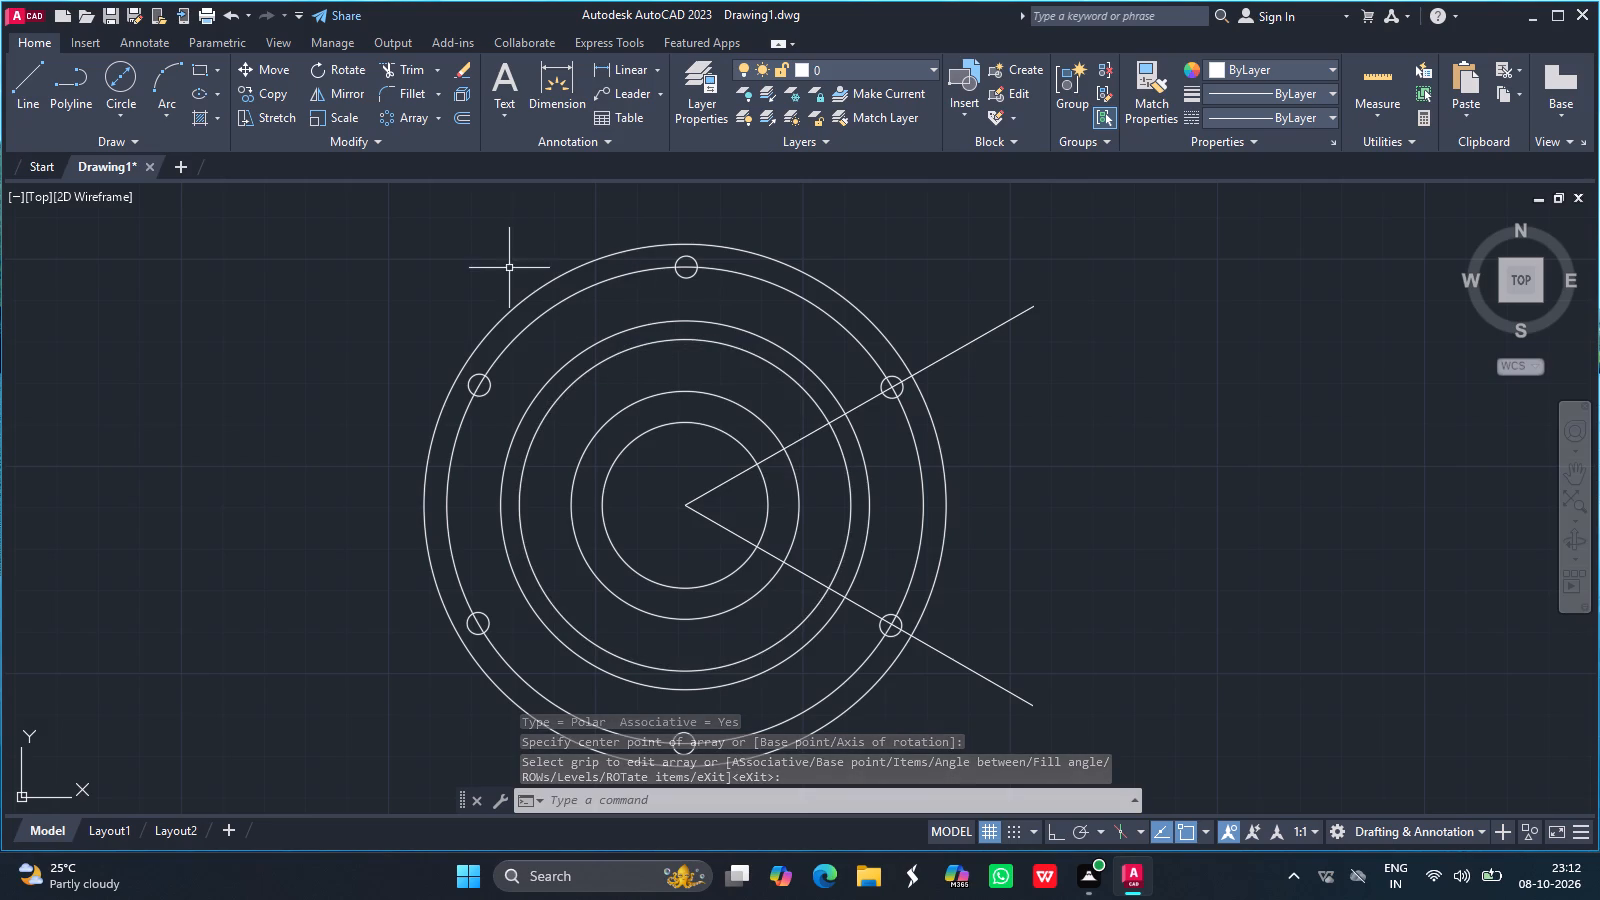
Draw a vertical line through the common center, from the bottom to the top quadrant of the outermost circle.
click(19, 90)
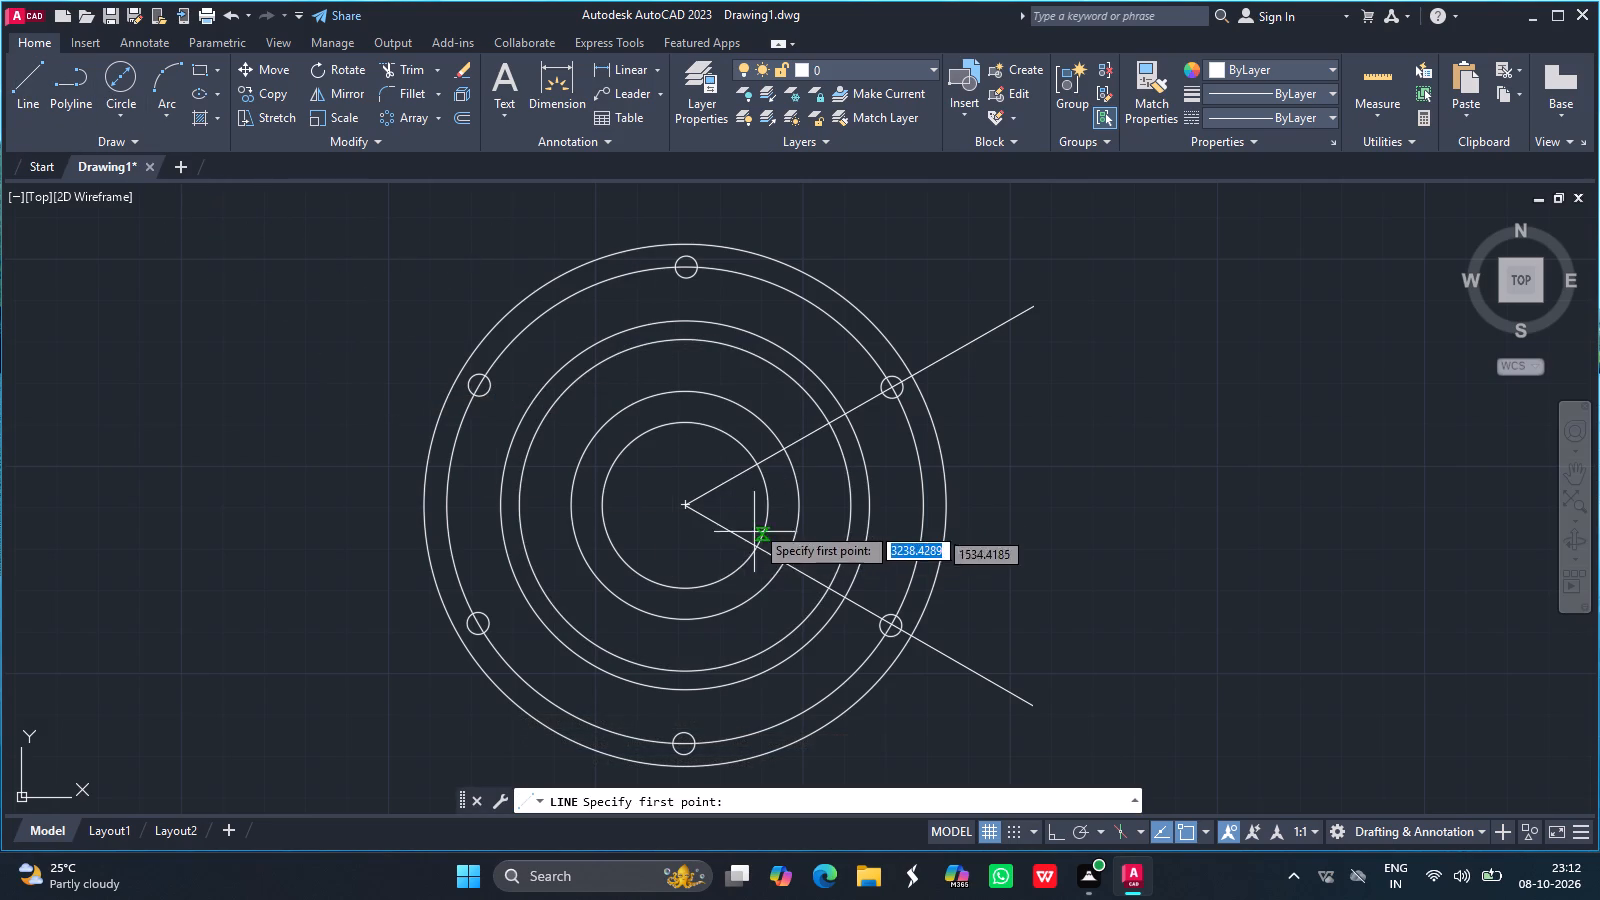
drag(686, 768, 698, 418)
click(685, 238)
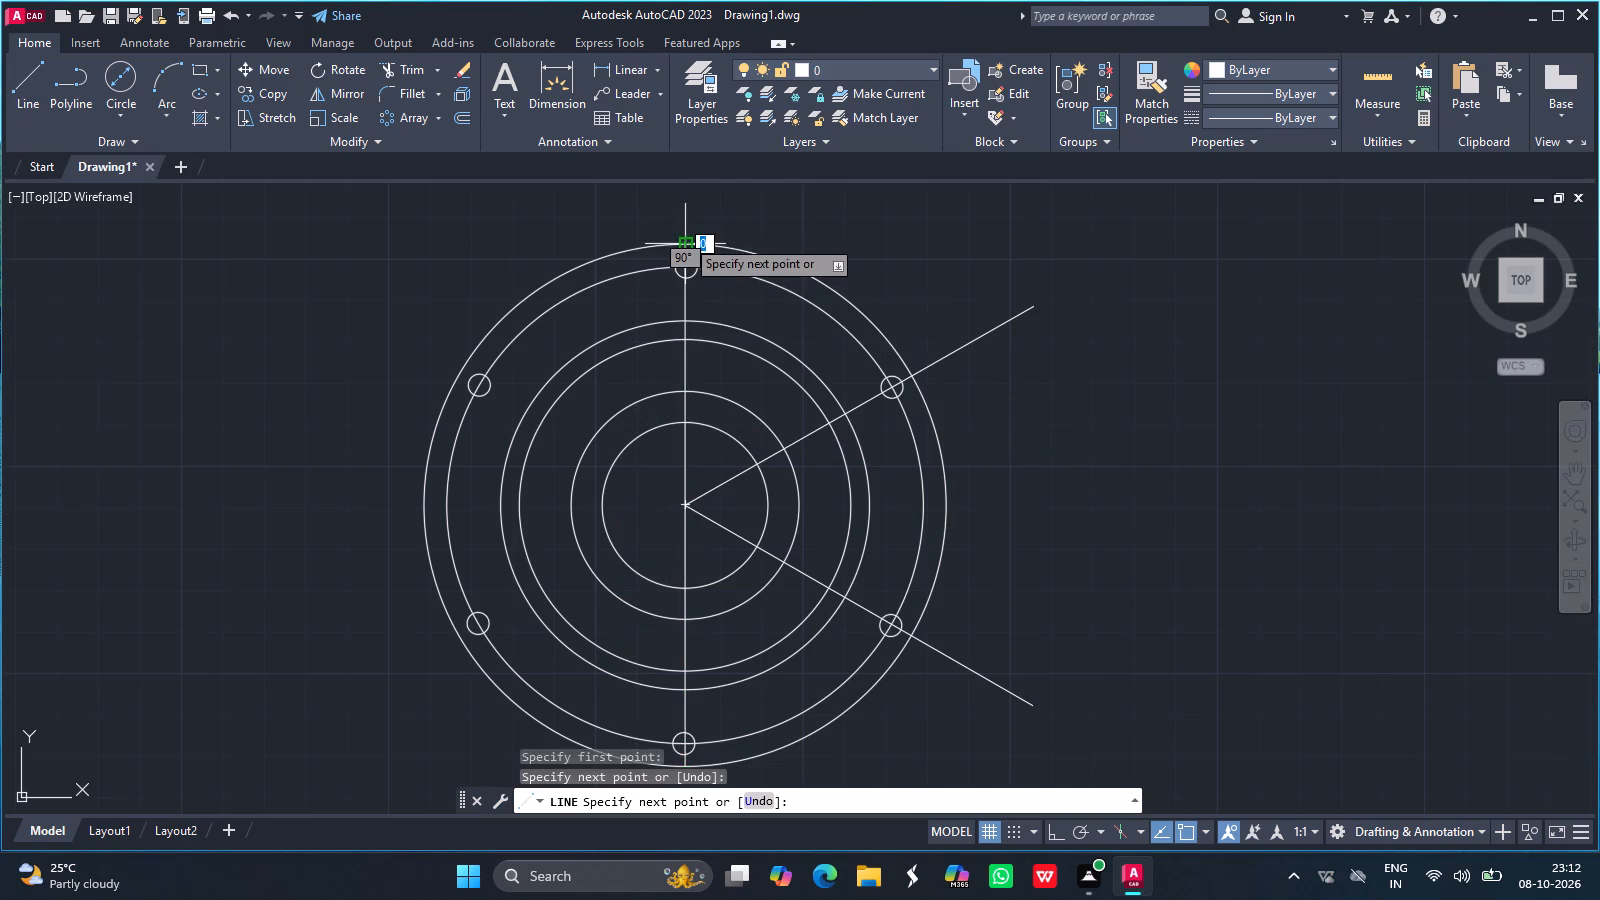
key(Return)
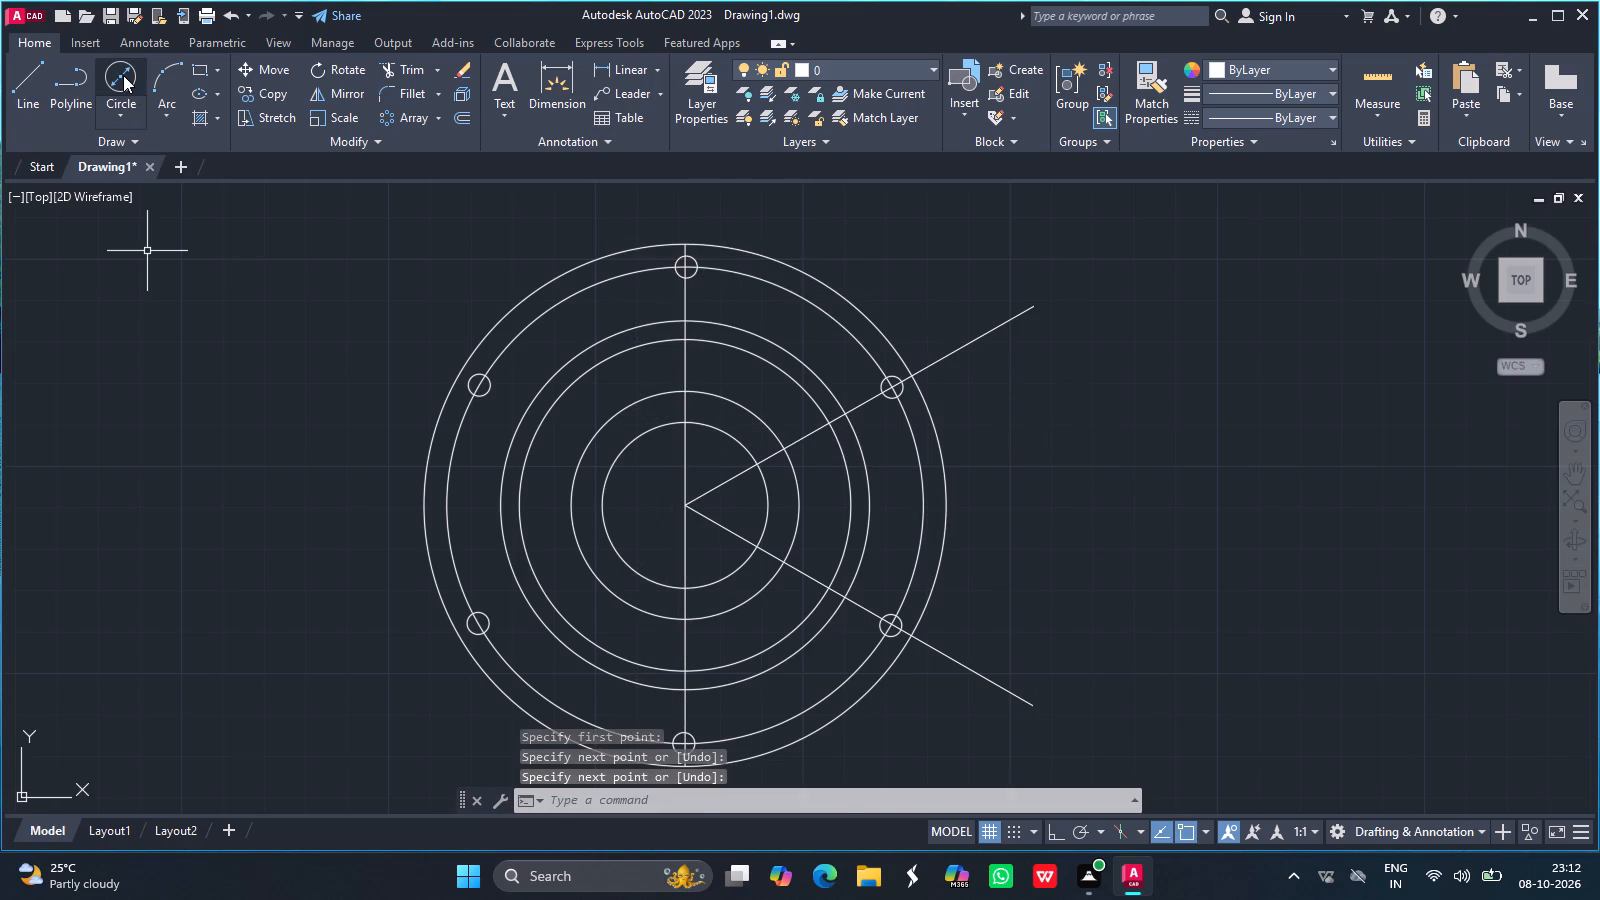
Draw a circle of diameter 5.3 centered where the vertical line crosses the top of the 80-diameter circle.
click(123, 75)
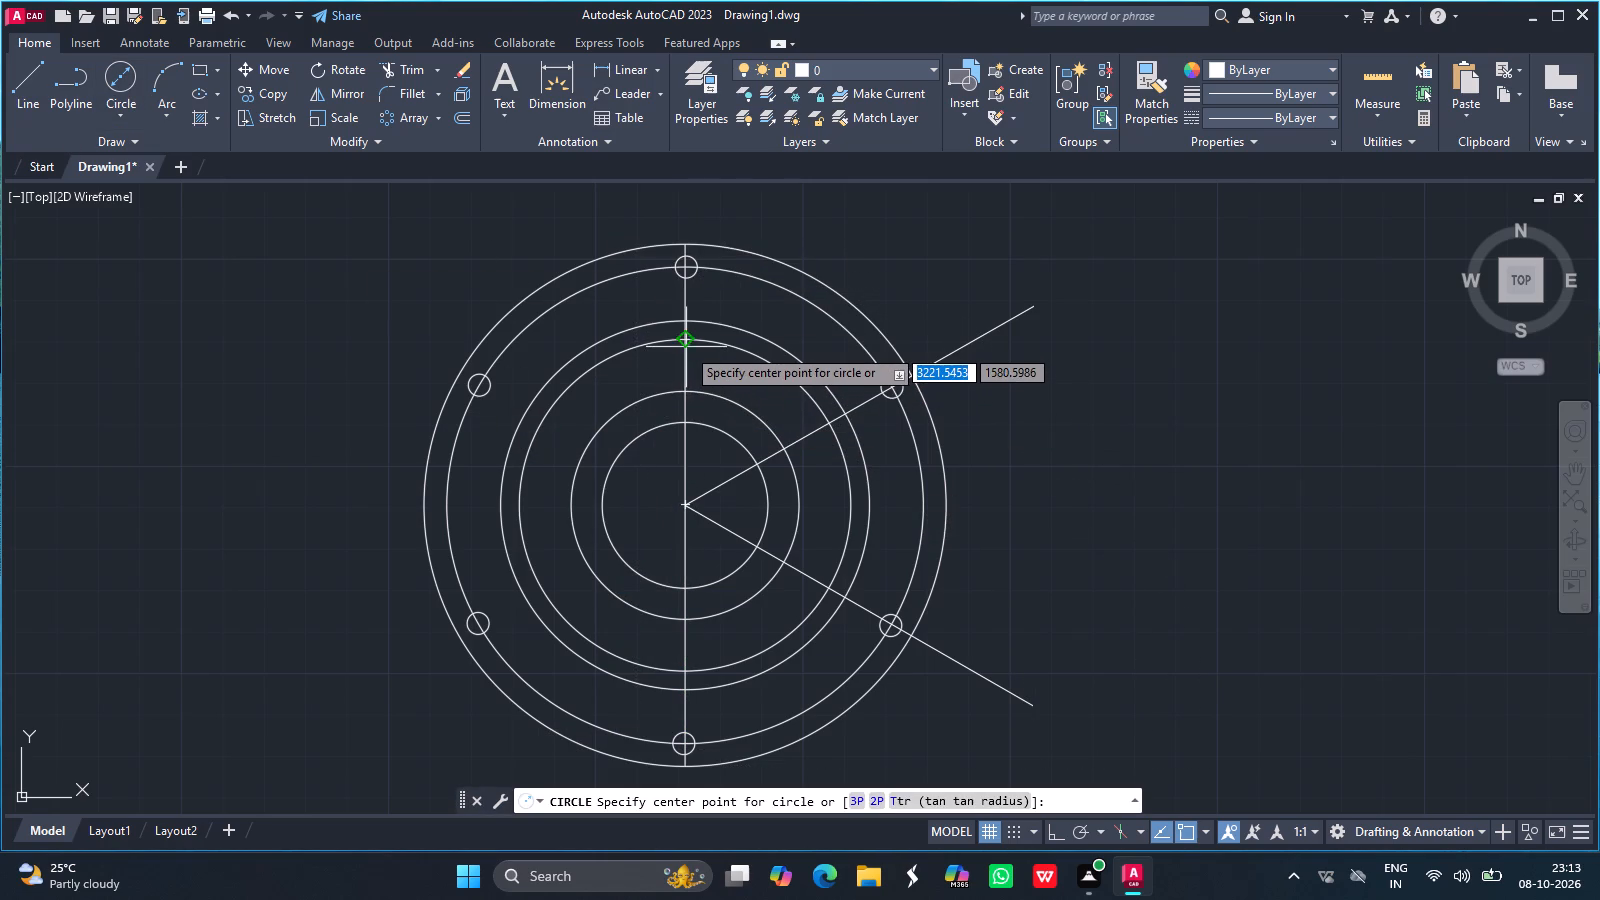
drag(685, 342, 663, 329)
text(5.3)
key(Return)
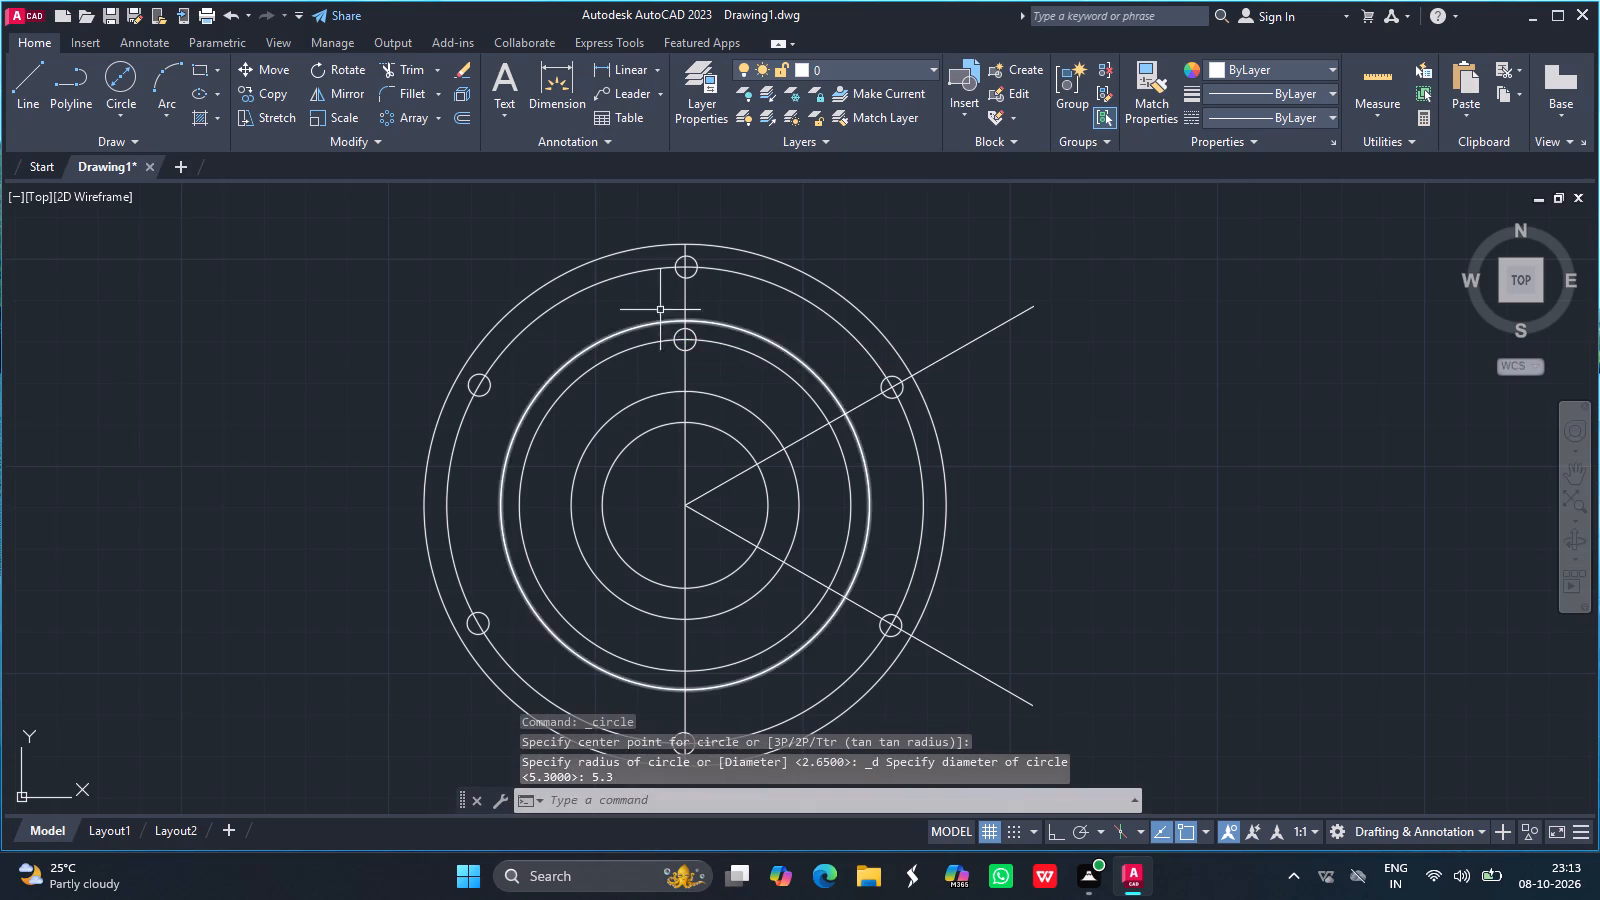
Create a polar array of the new 5.3-diameter circle around the common center, with 3 items over 360°.
click(400, 110)
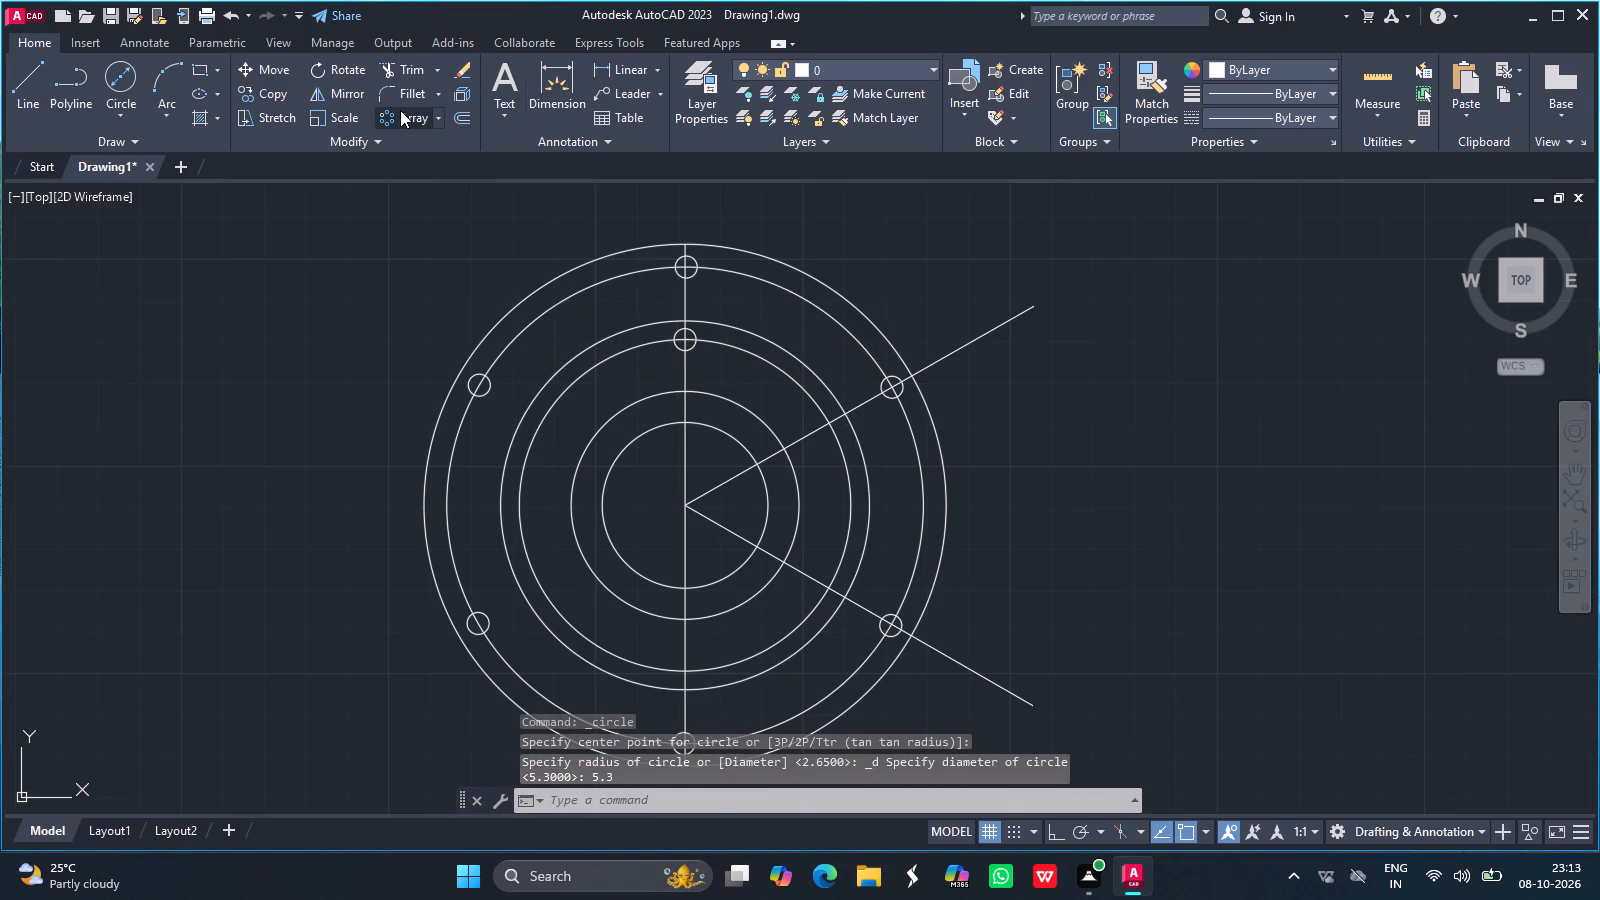
click(676, 331)
key(Return)
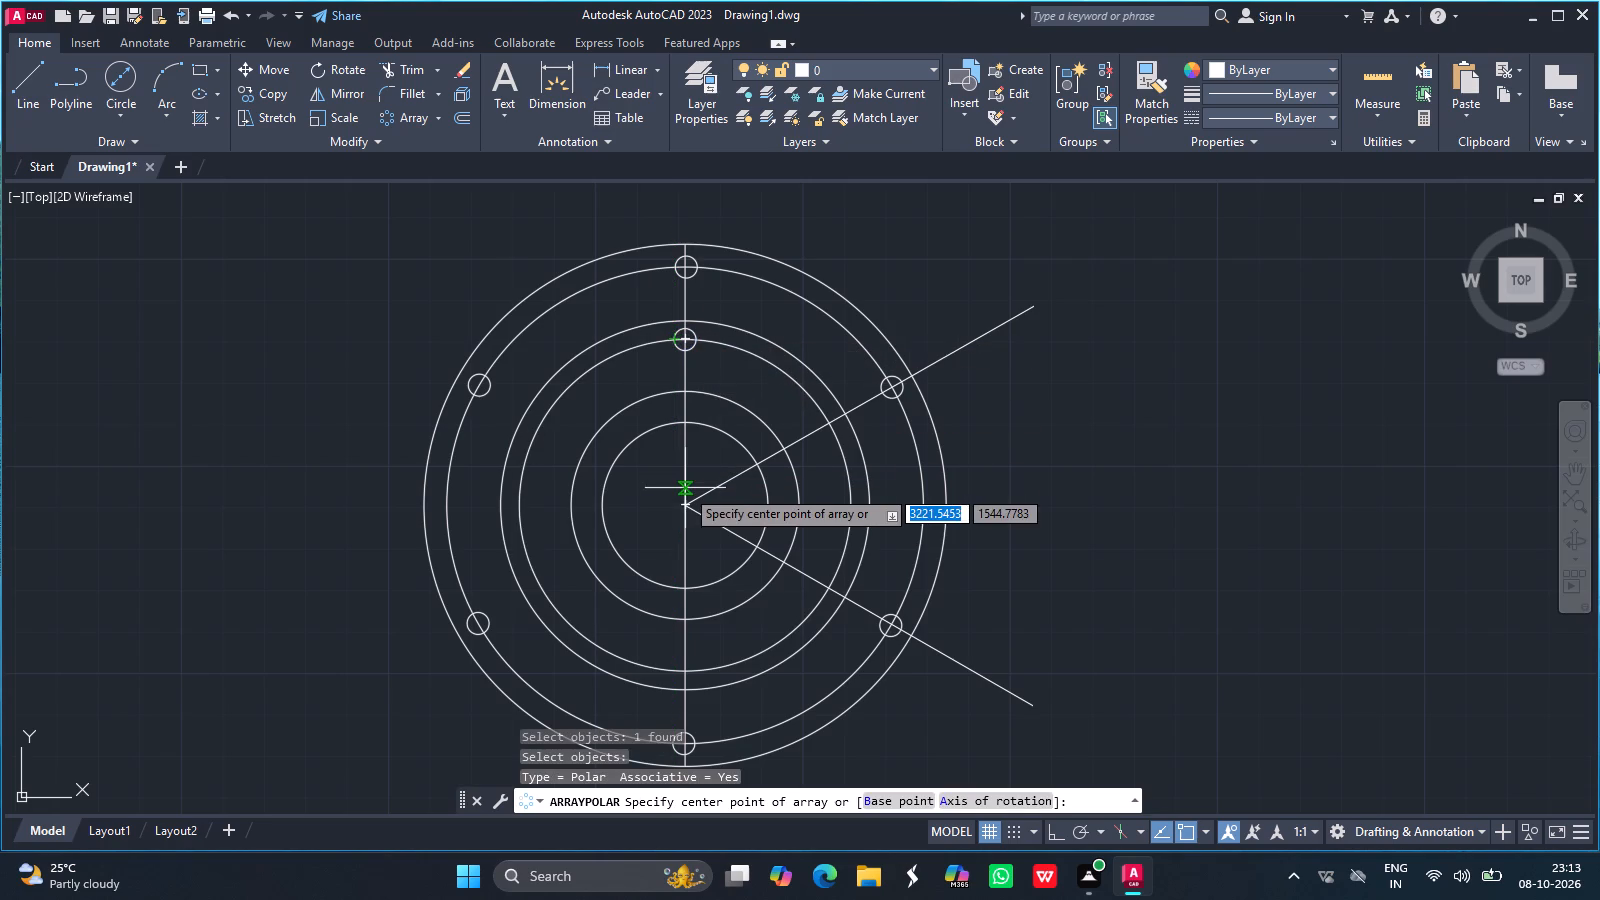
click(686, 509)
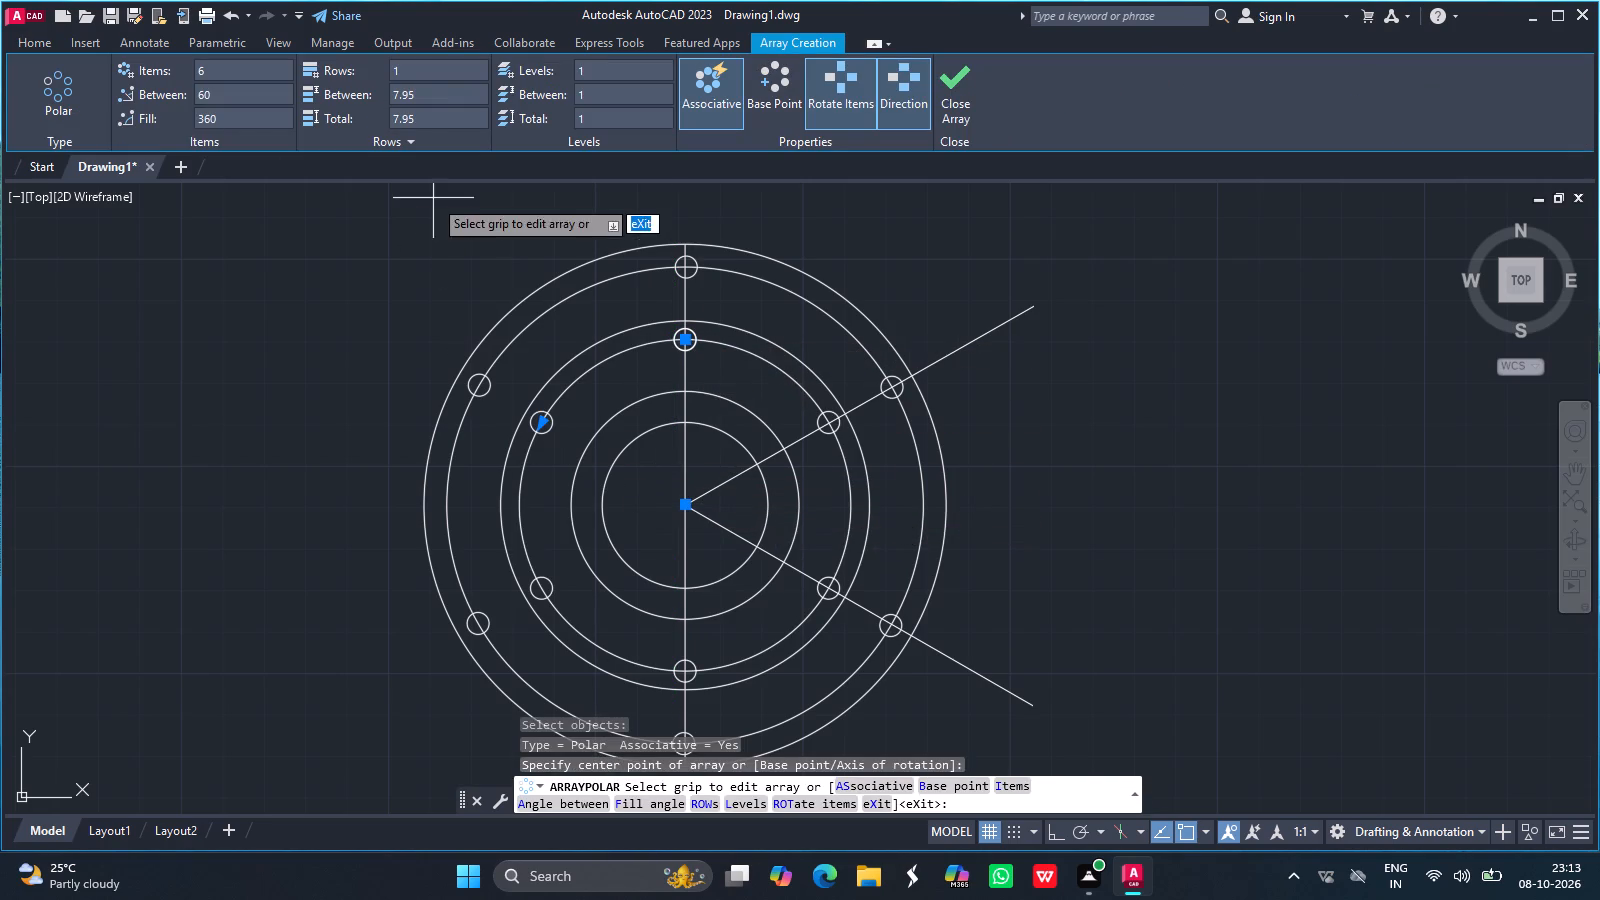
click(207, 64)
key(BackSpace)
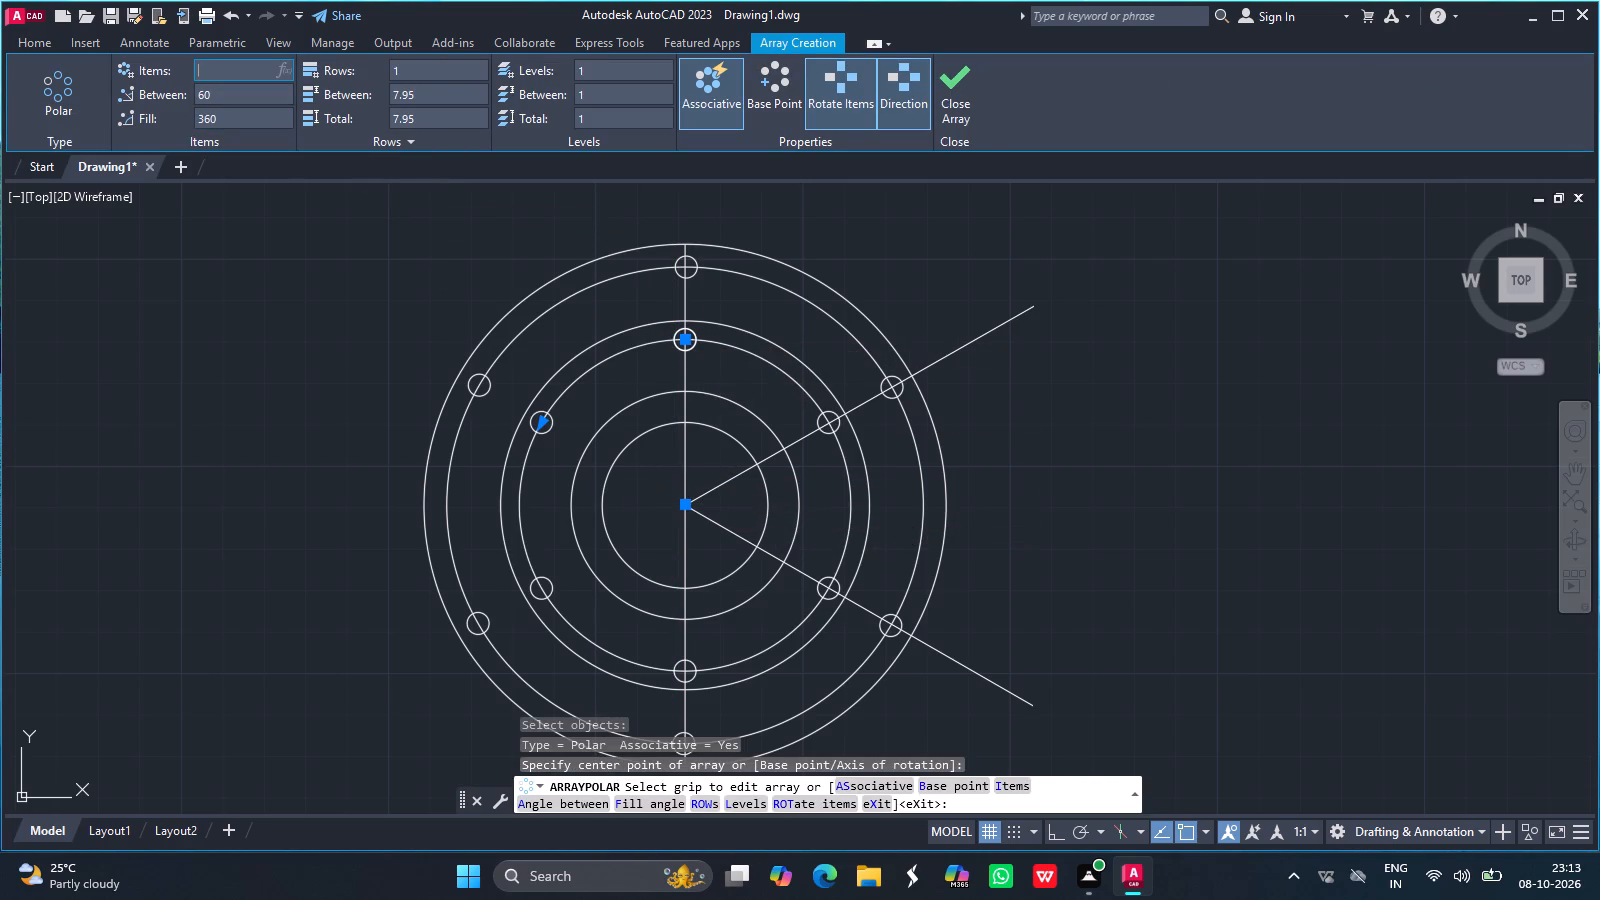
key(3)
key(Return)
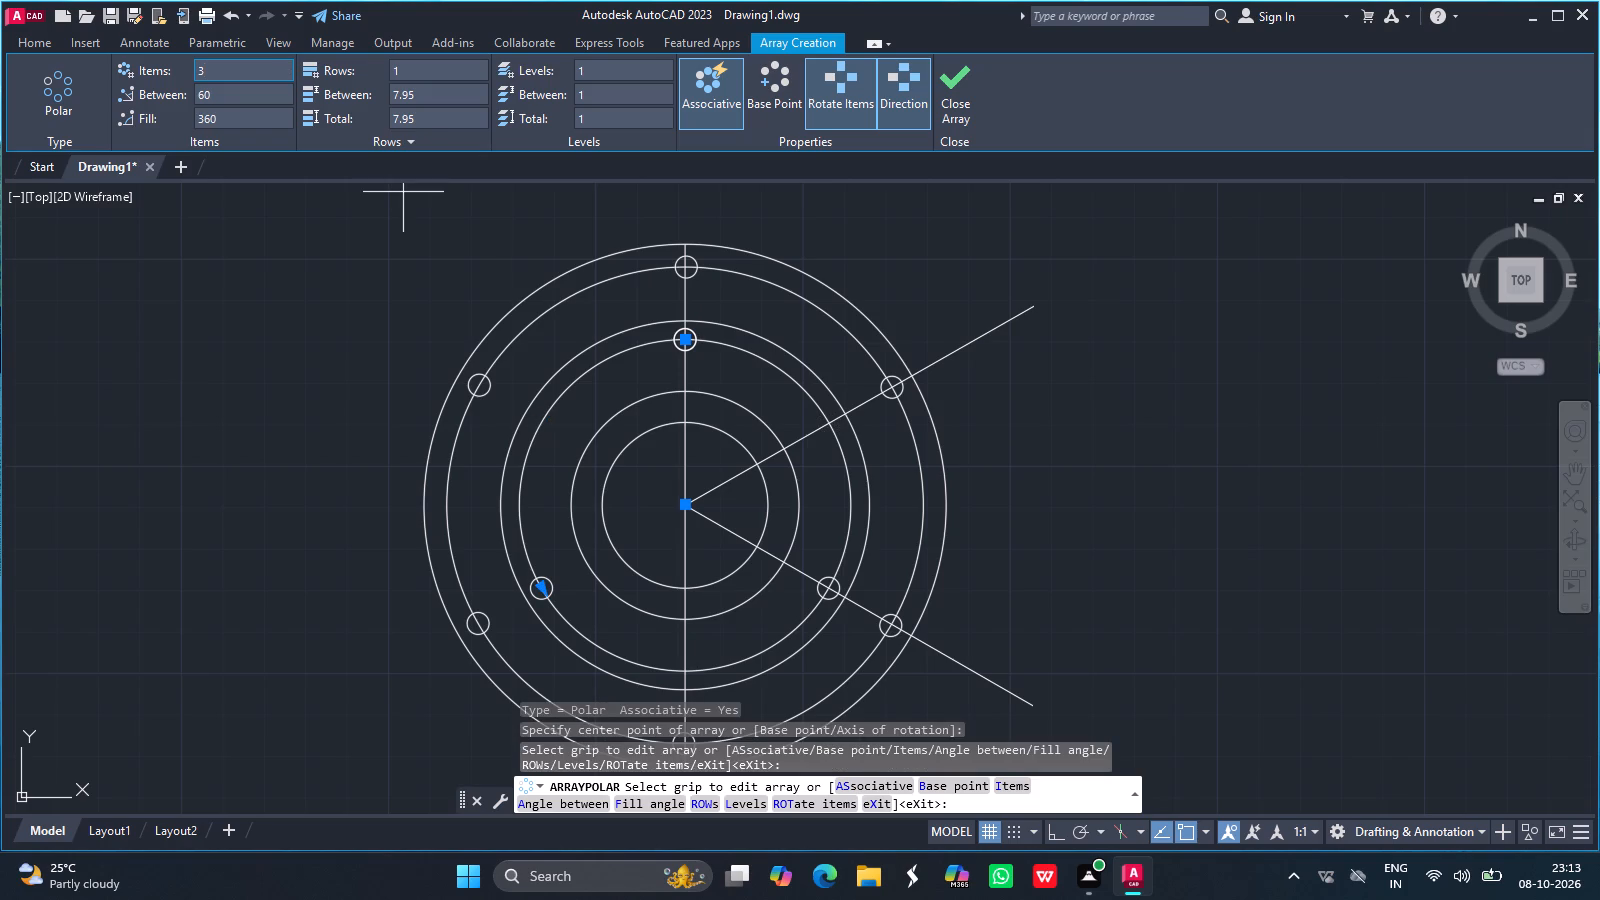
key(Escape)
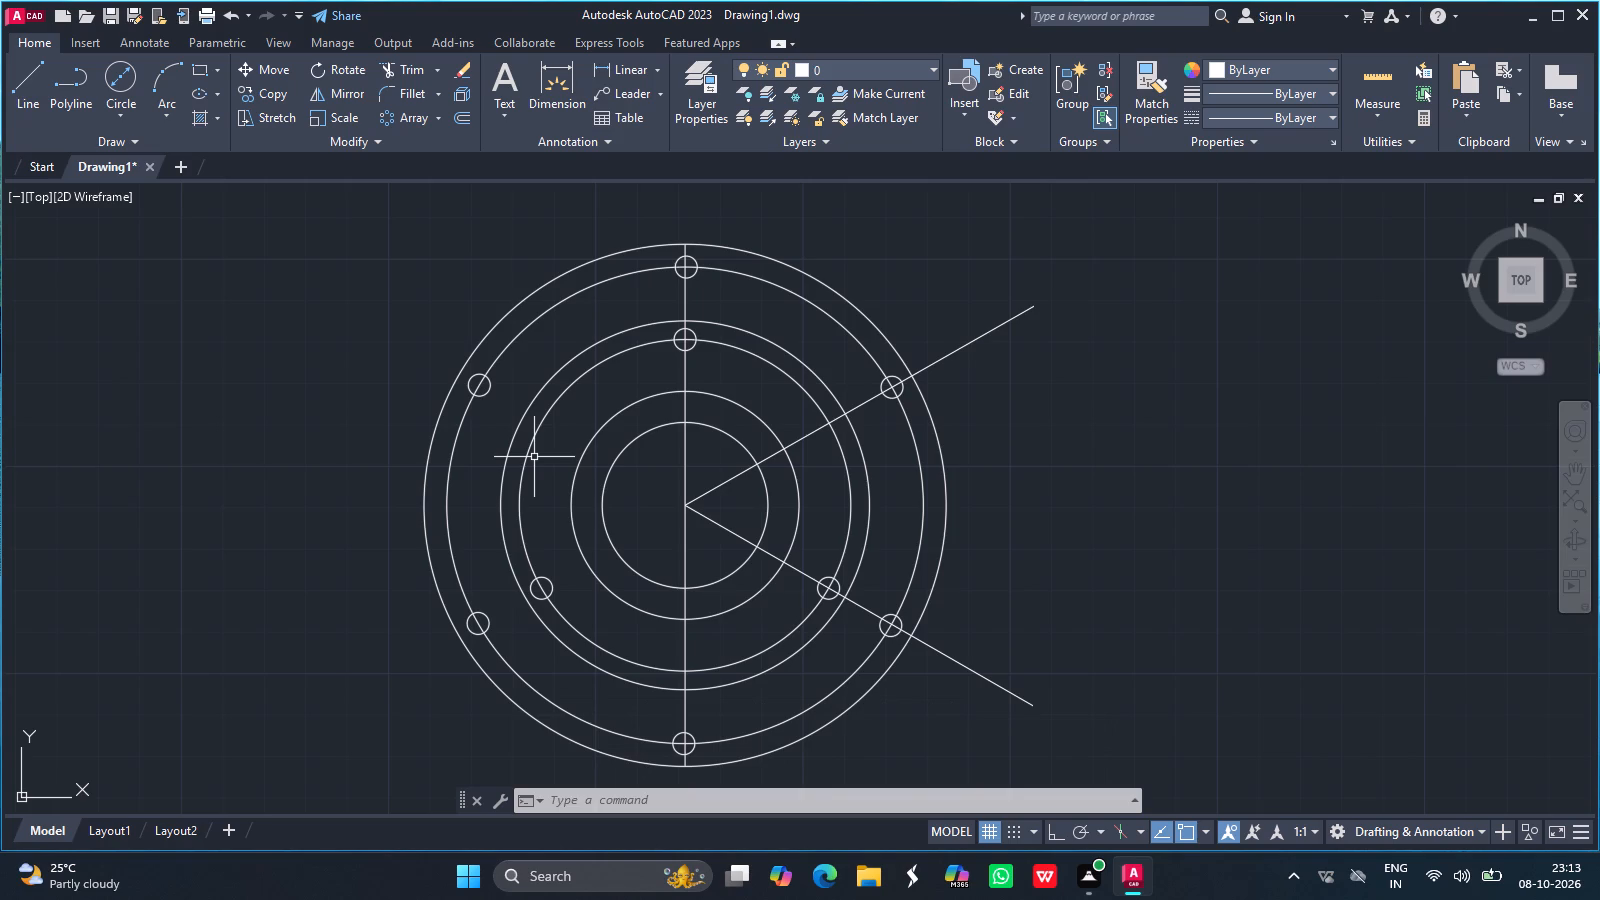
Draw a line about 97 long at 210° from the common center, through the two lower-left holes and past the outermost circle.
click(32, 70)
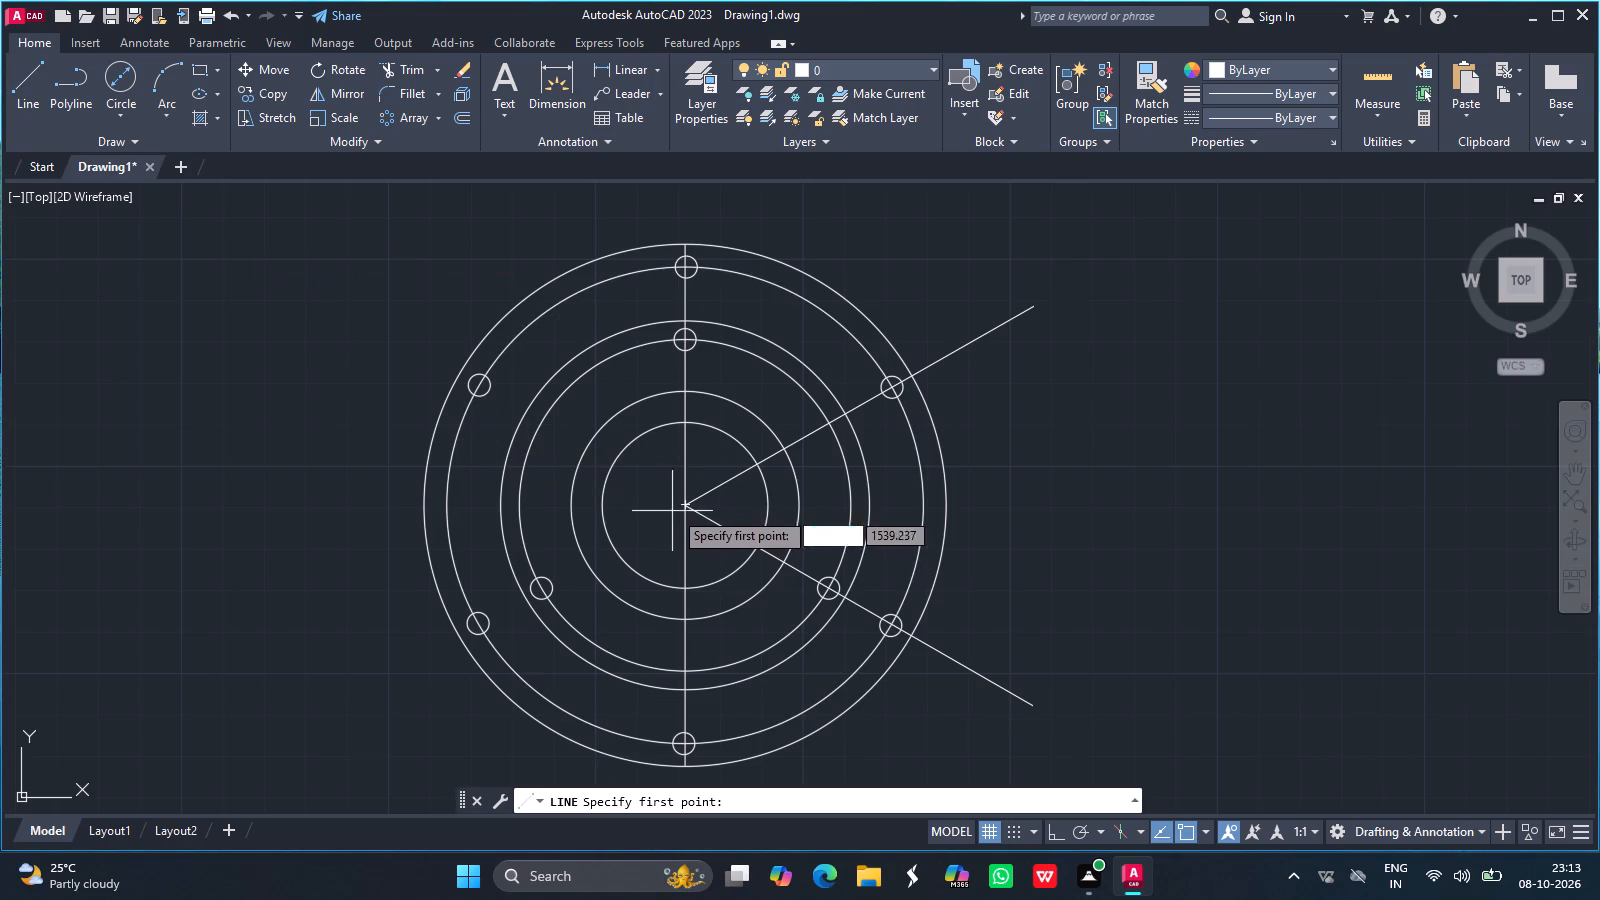
drag(684, 504, 451, 637)
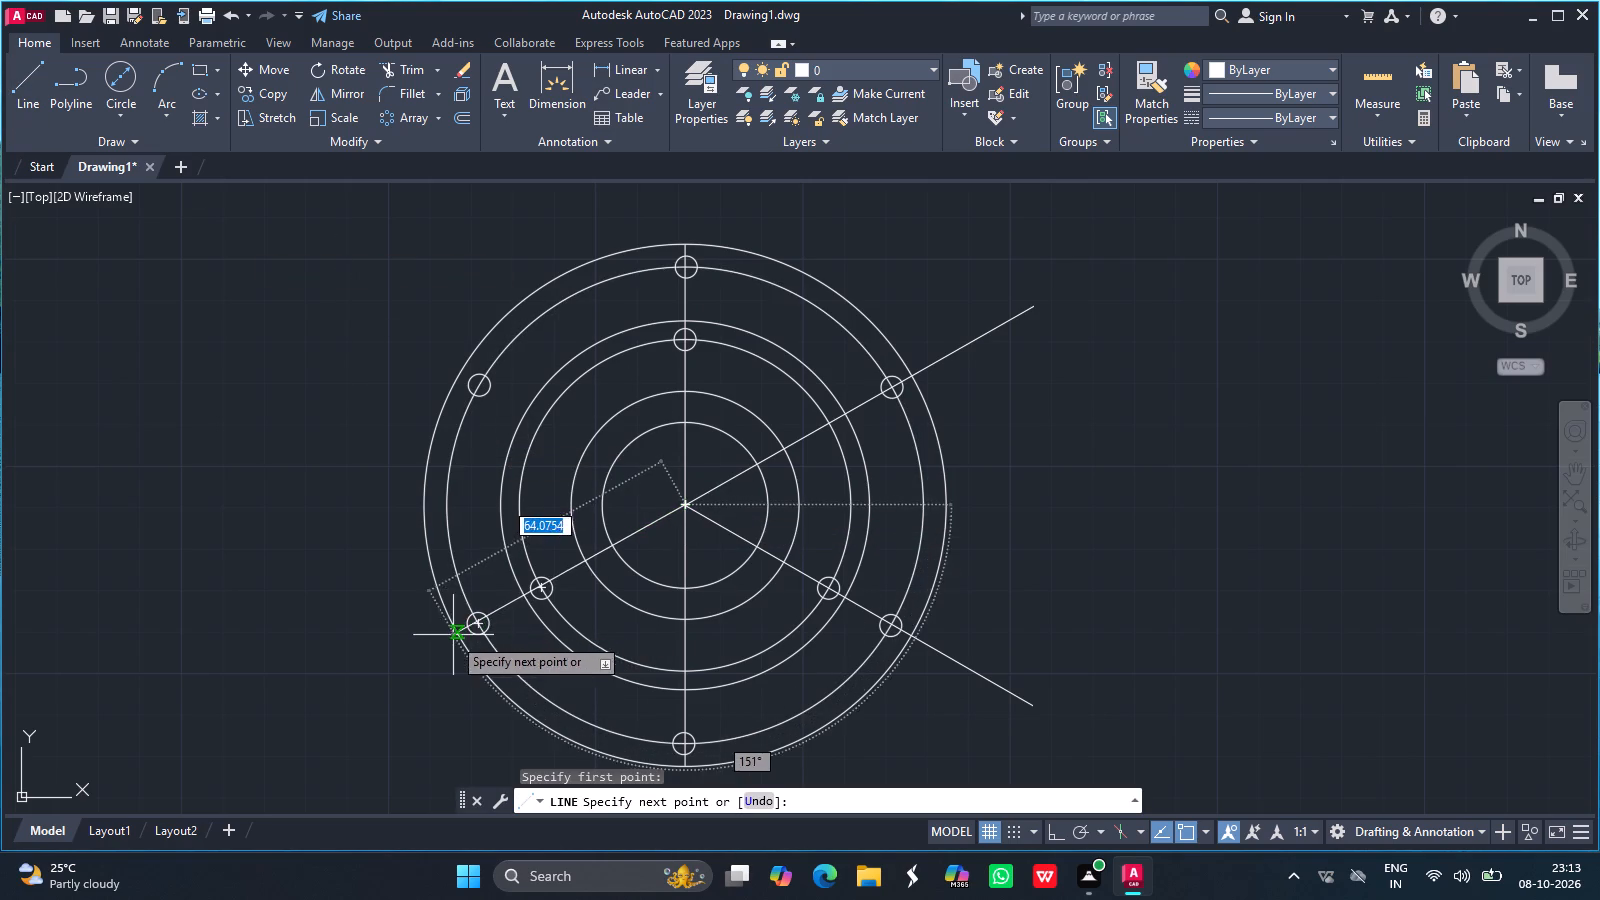
drag(451, 637, 466, 629)
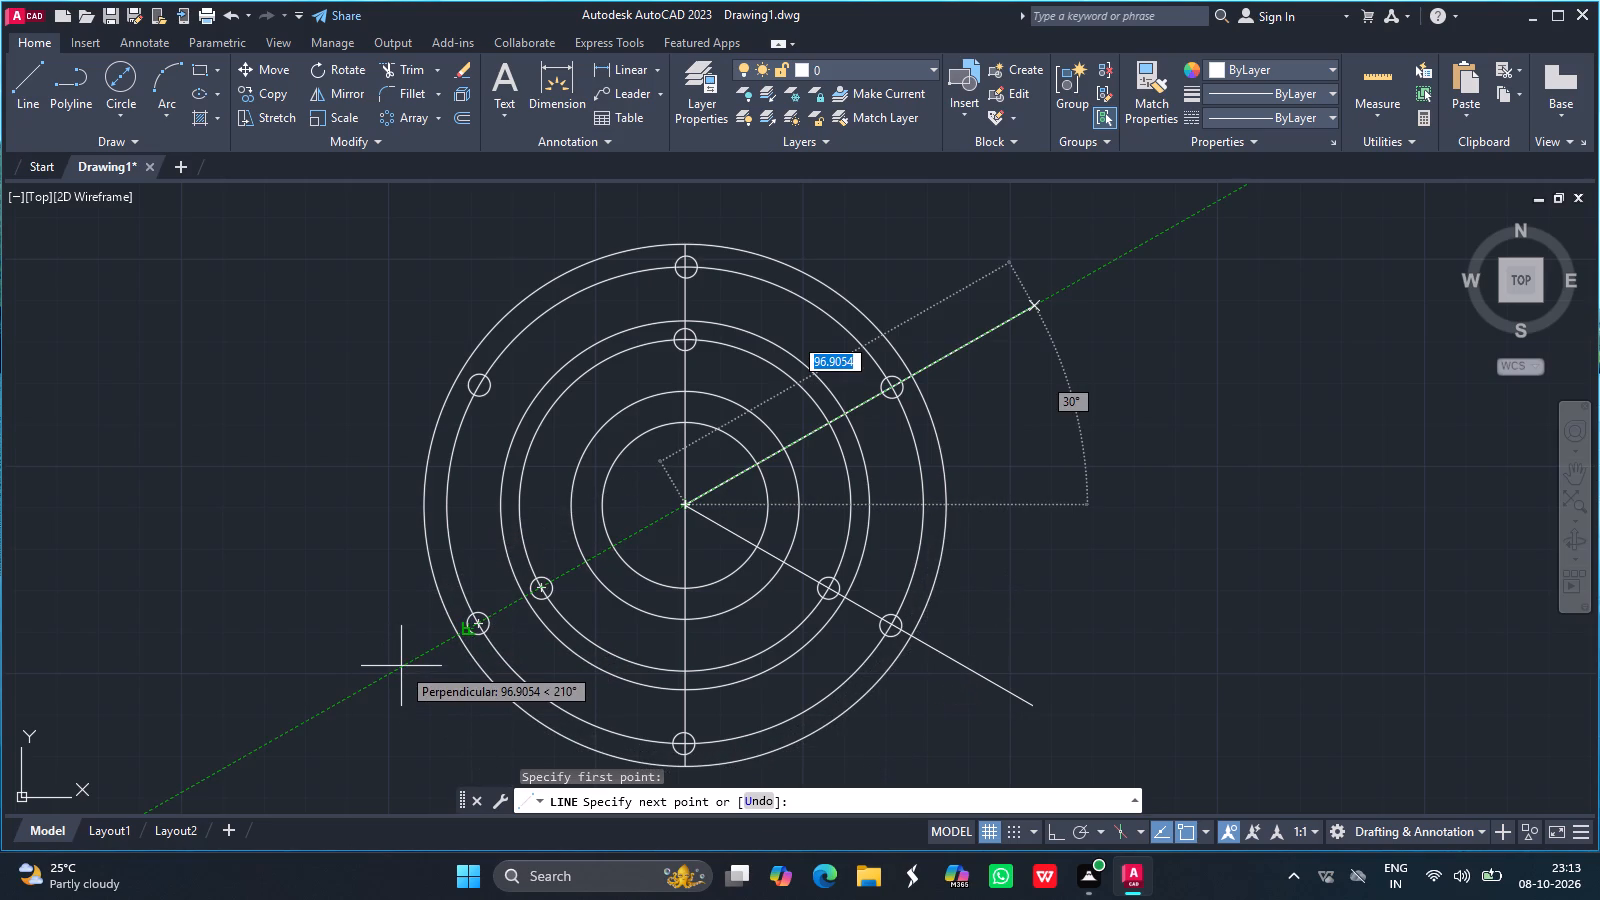
click(383, 684)
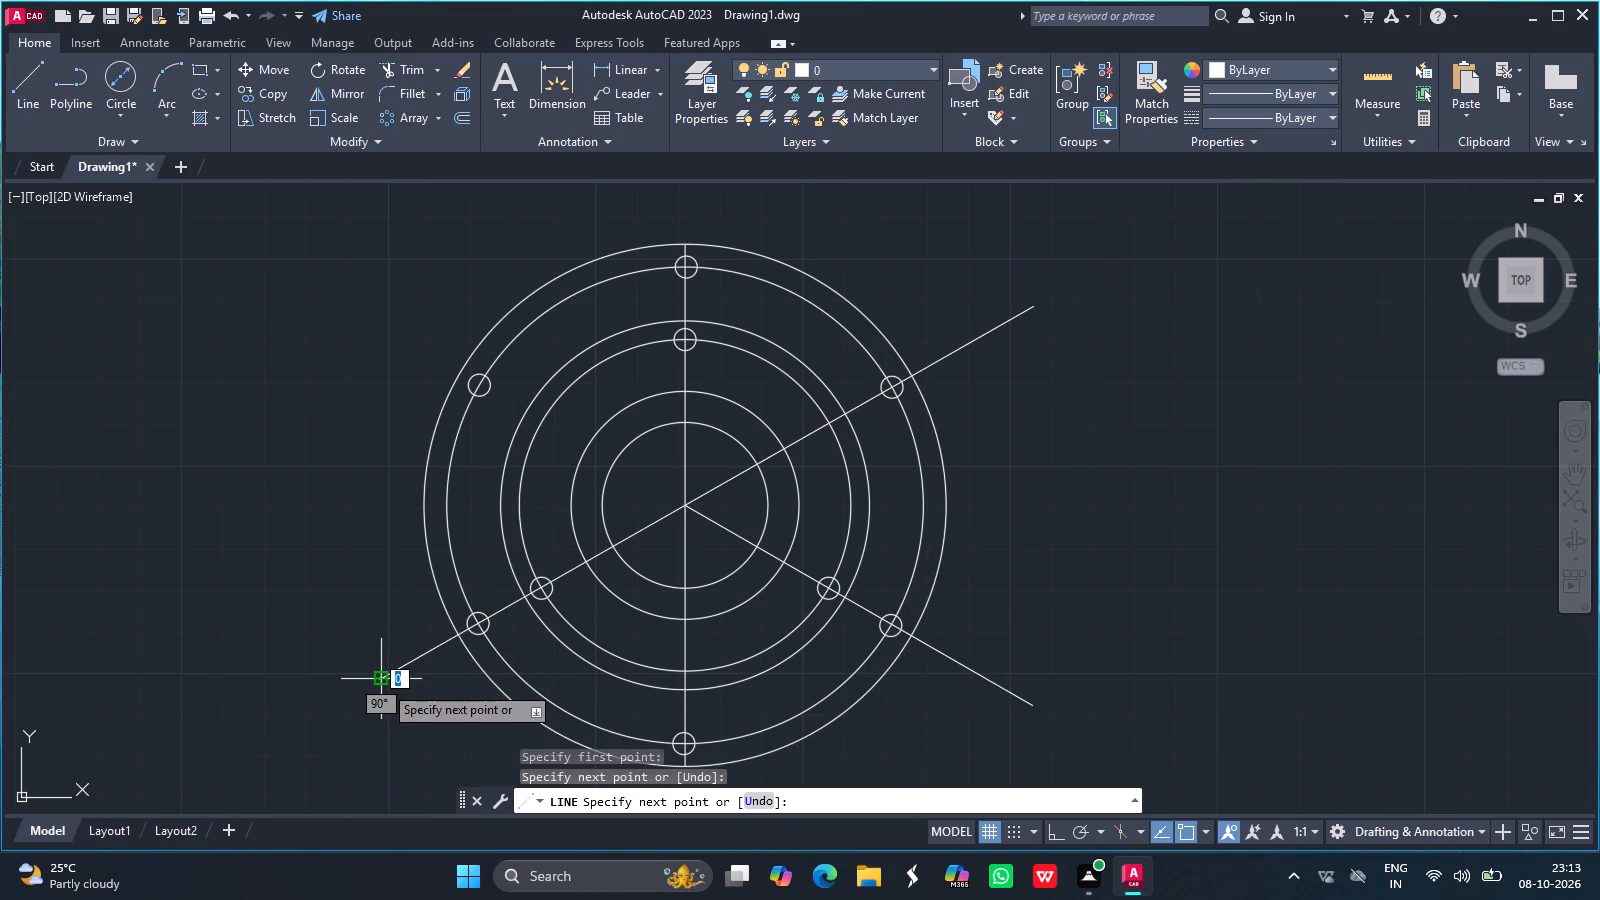
key(Return)
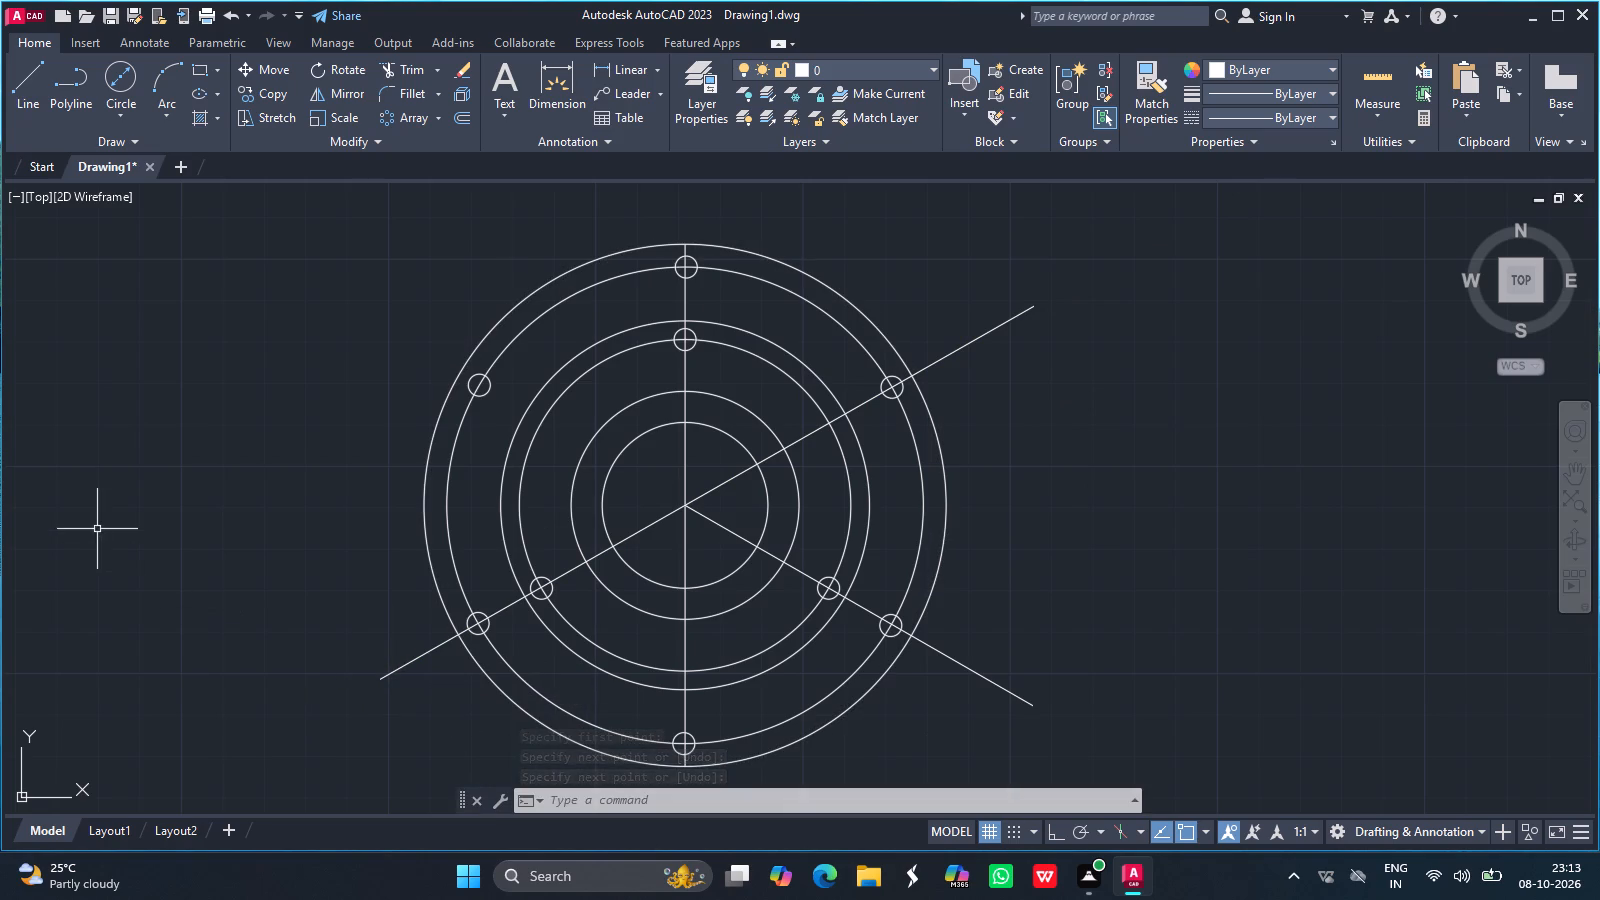
Draw a line from the common center through the upper-left hole, ending just past the outermost circle.
click(25, 83)
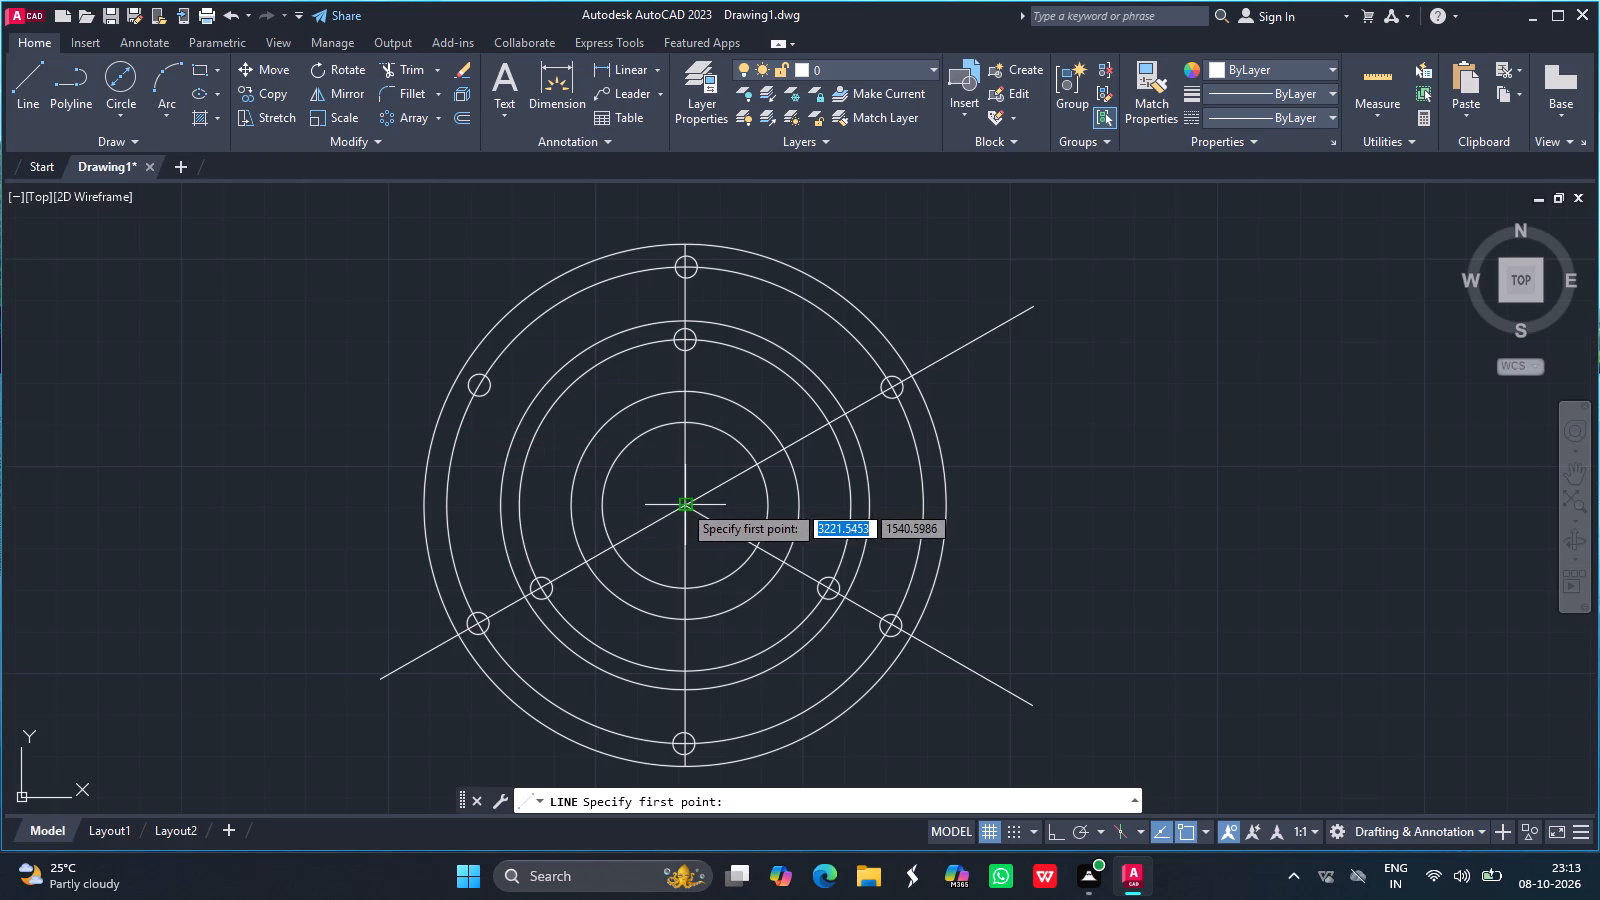
drag(683, 503, 459, 371)
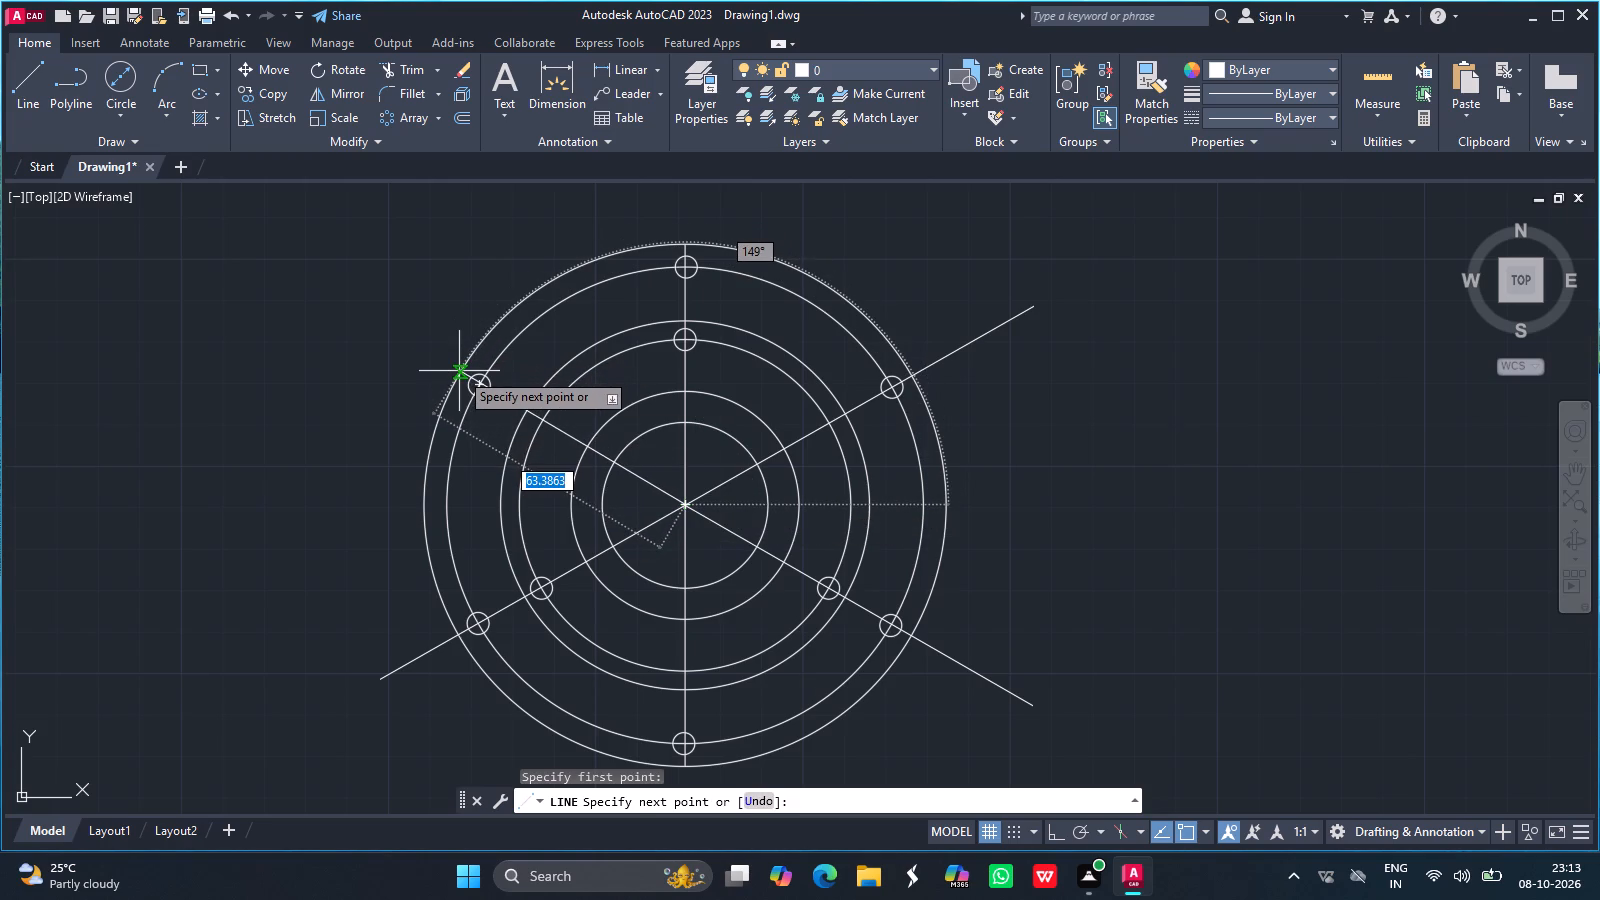
drag(459, 371, 423, 360)
click(423, 360)
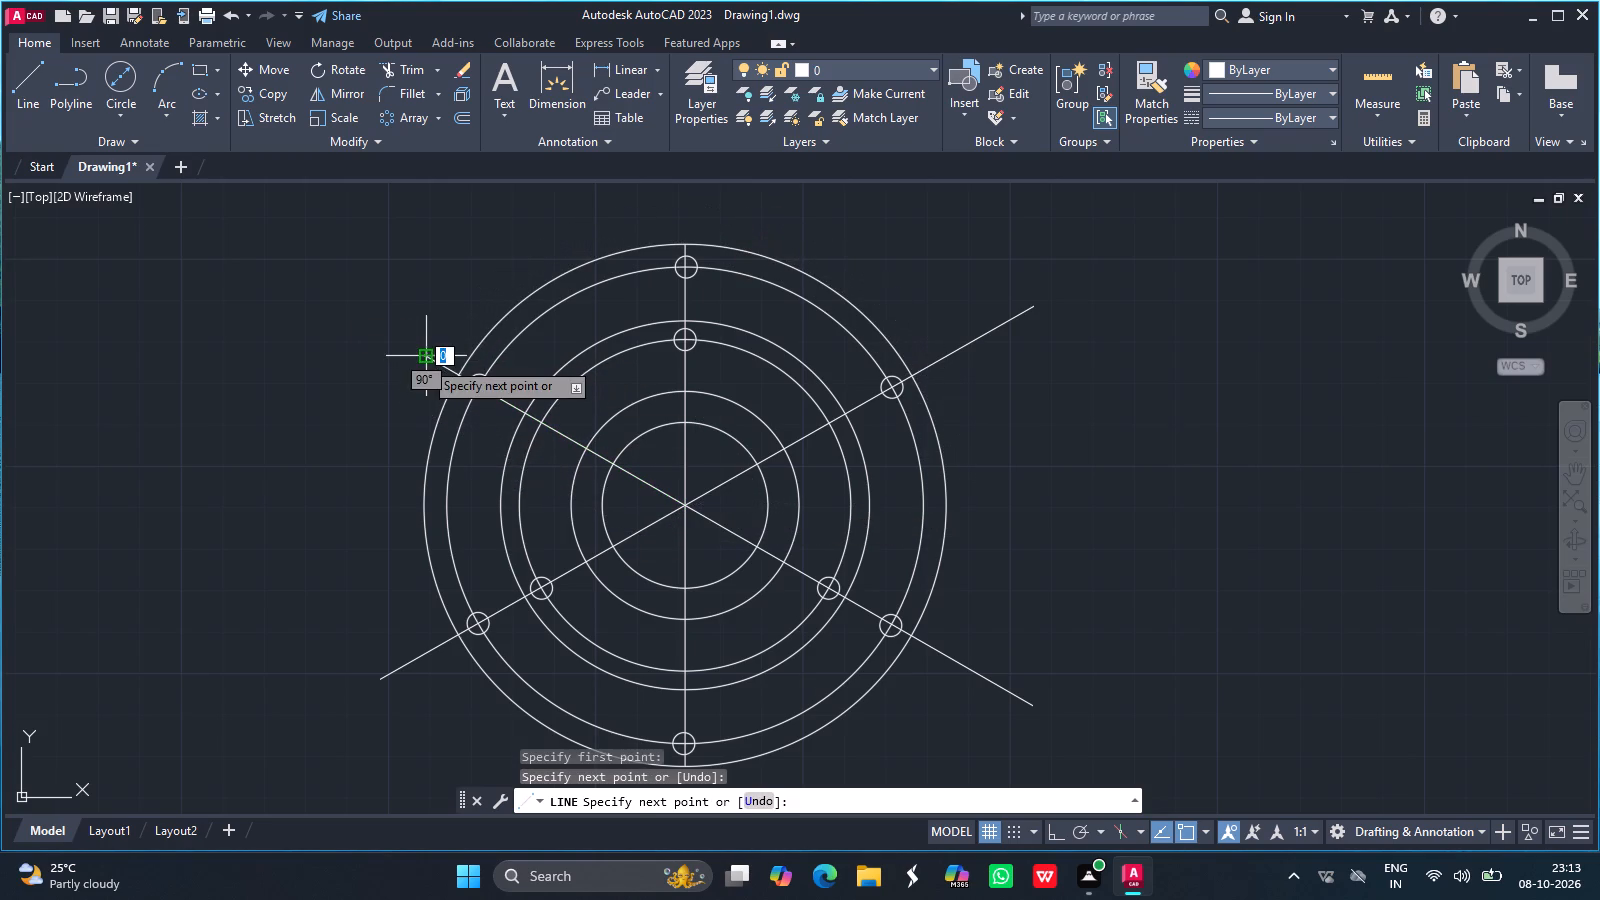
key(Return)
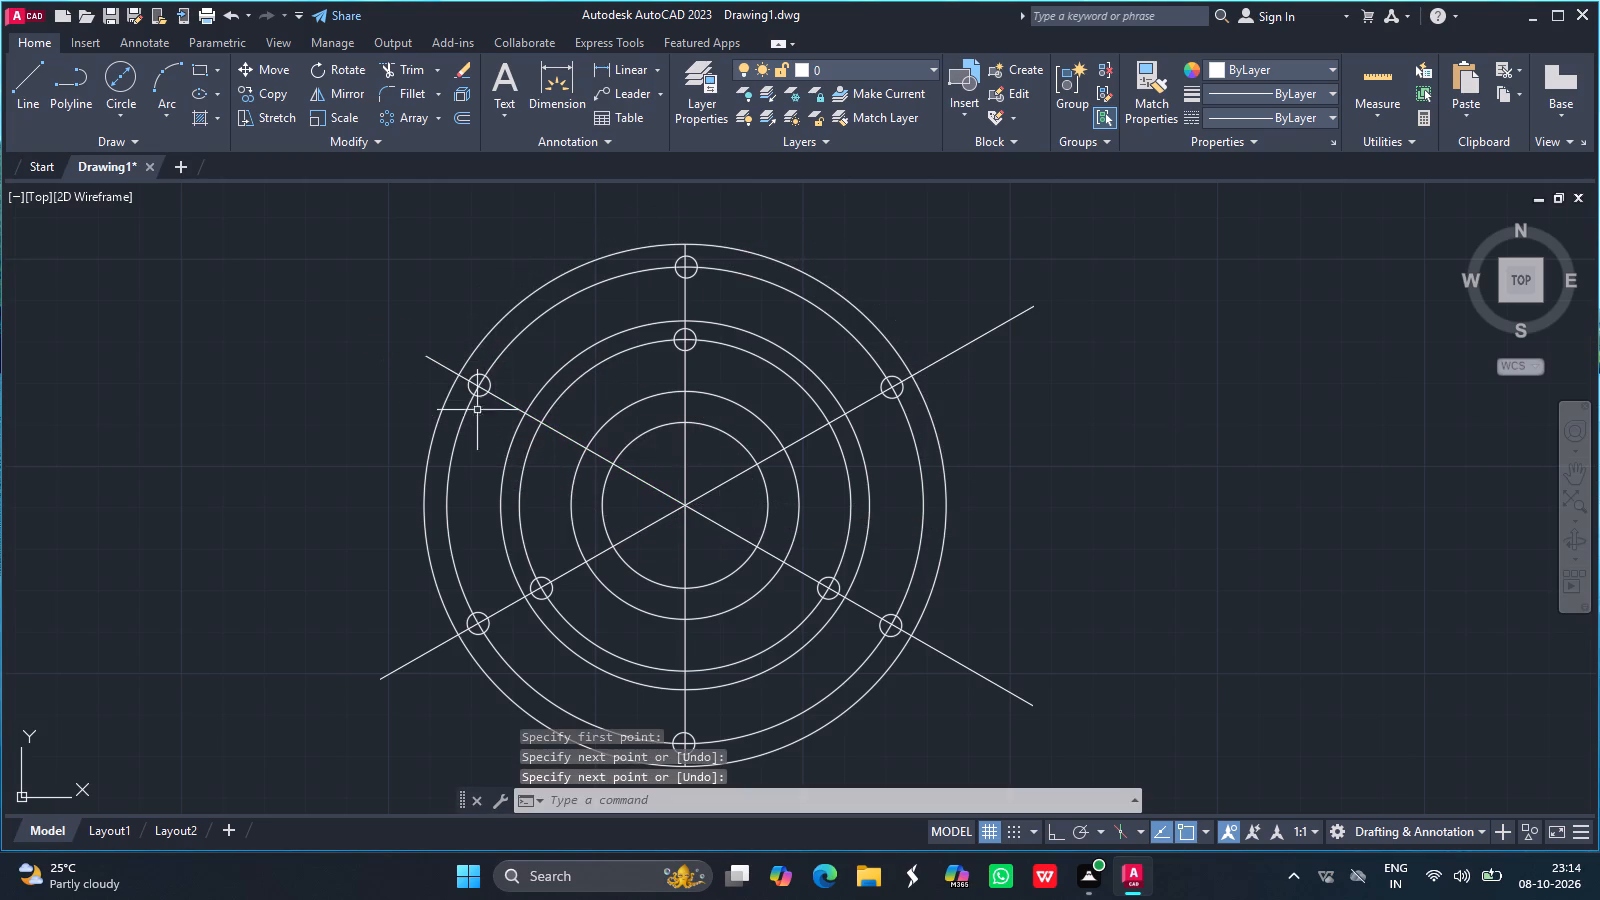
Draw a horizontal line through the common center, from the left to the right quadrant of the outermost circle.
click(43, 86)
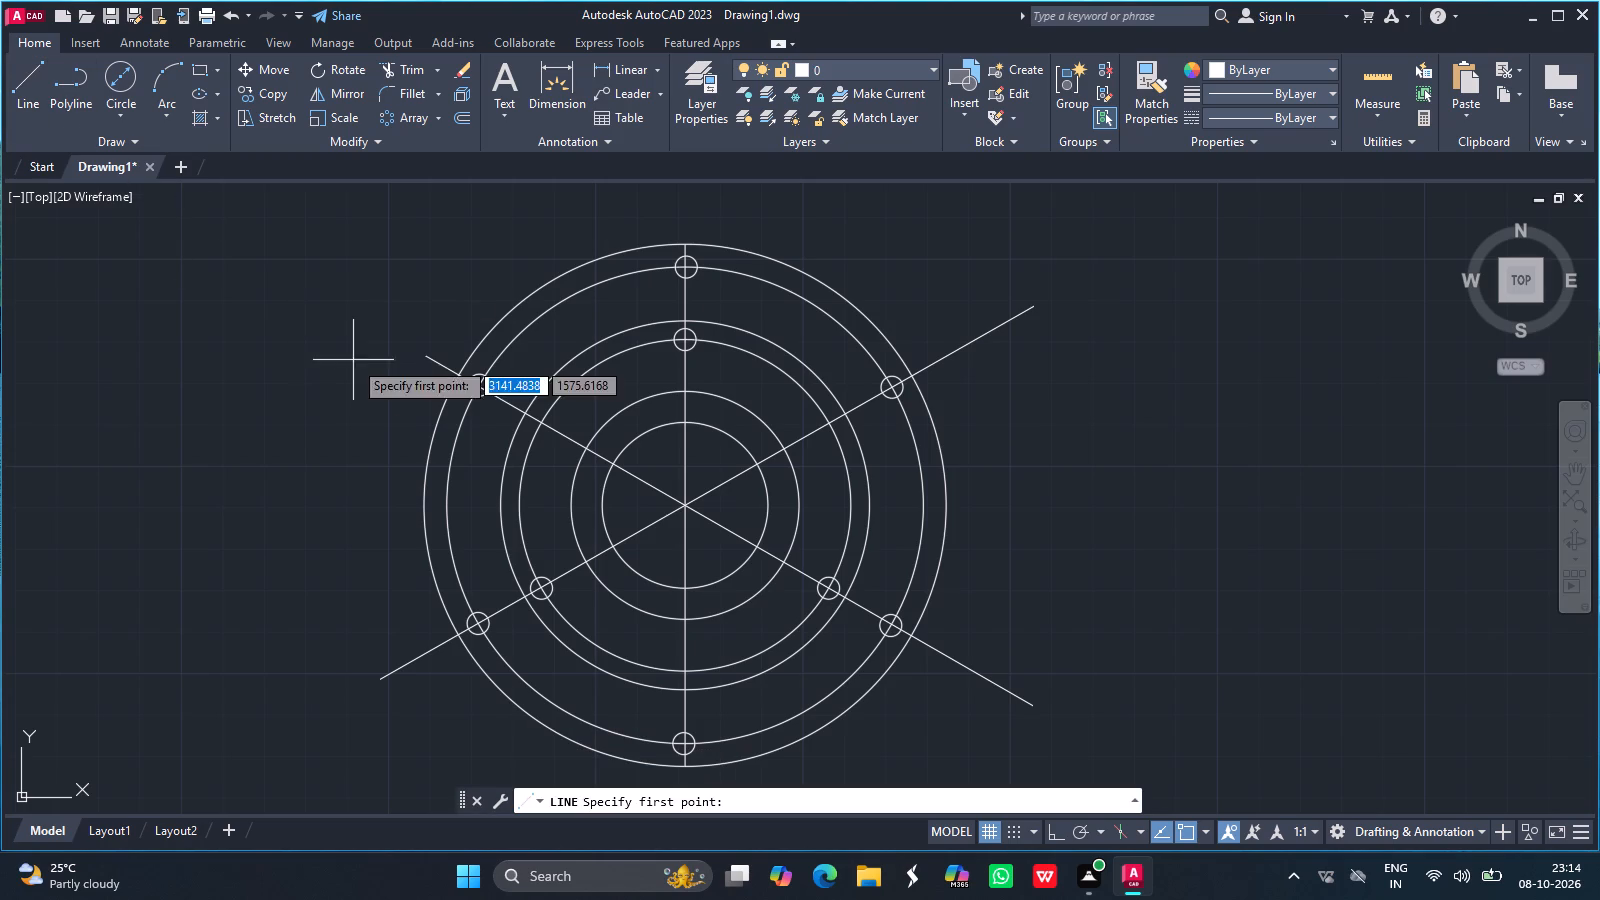
click(423, 503)
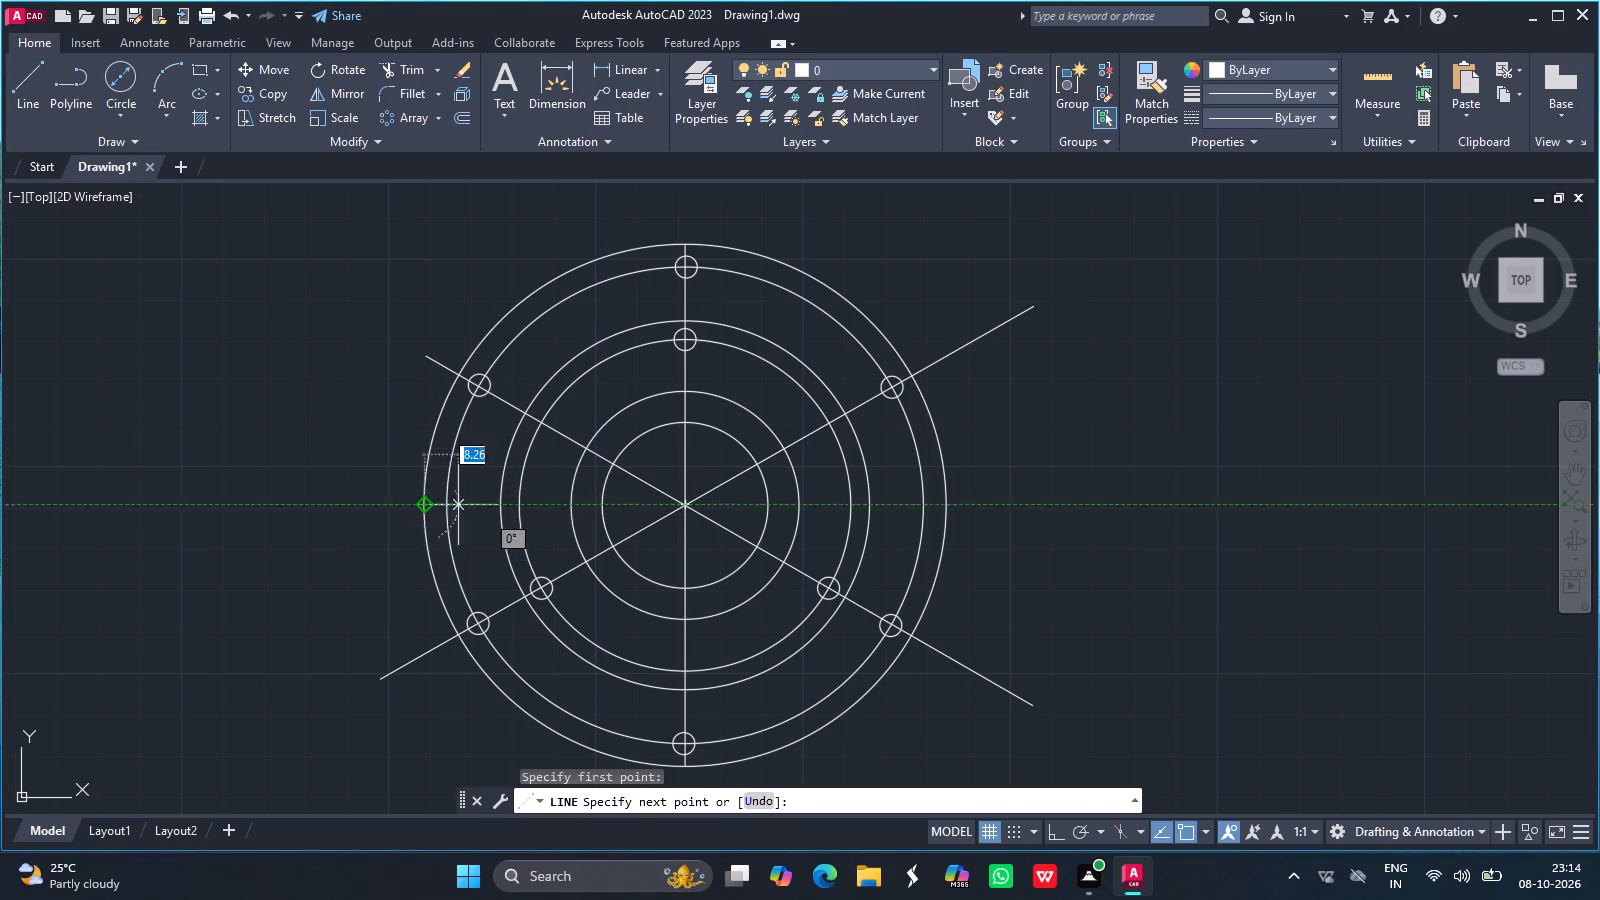
click(945, 504)
key(Return)
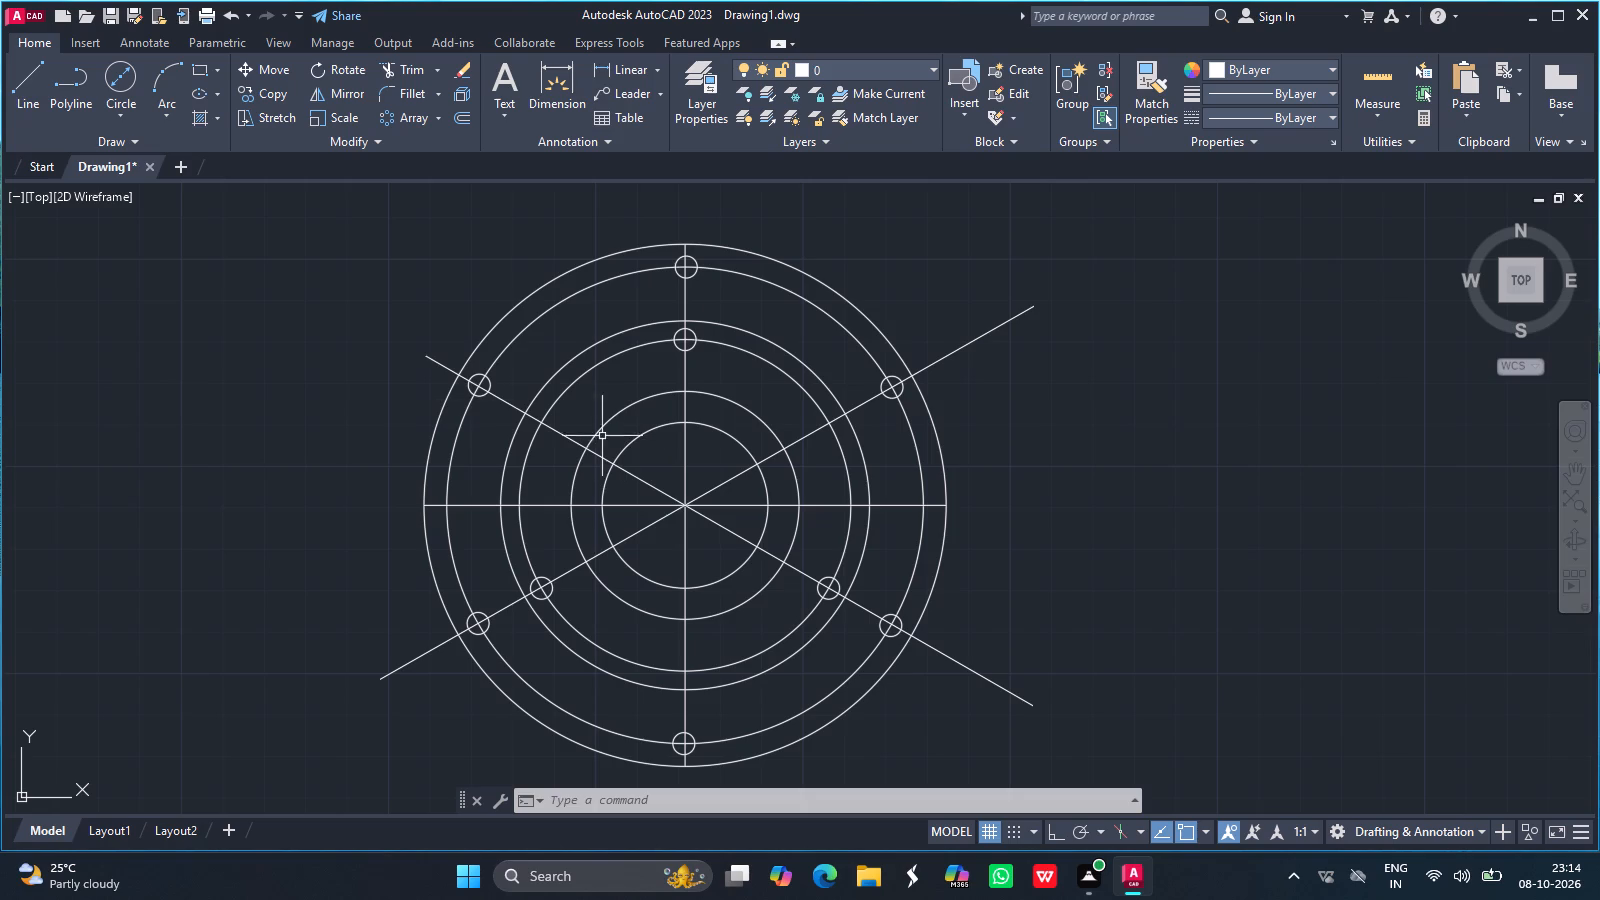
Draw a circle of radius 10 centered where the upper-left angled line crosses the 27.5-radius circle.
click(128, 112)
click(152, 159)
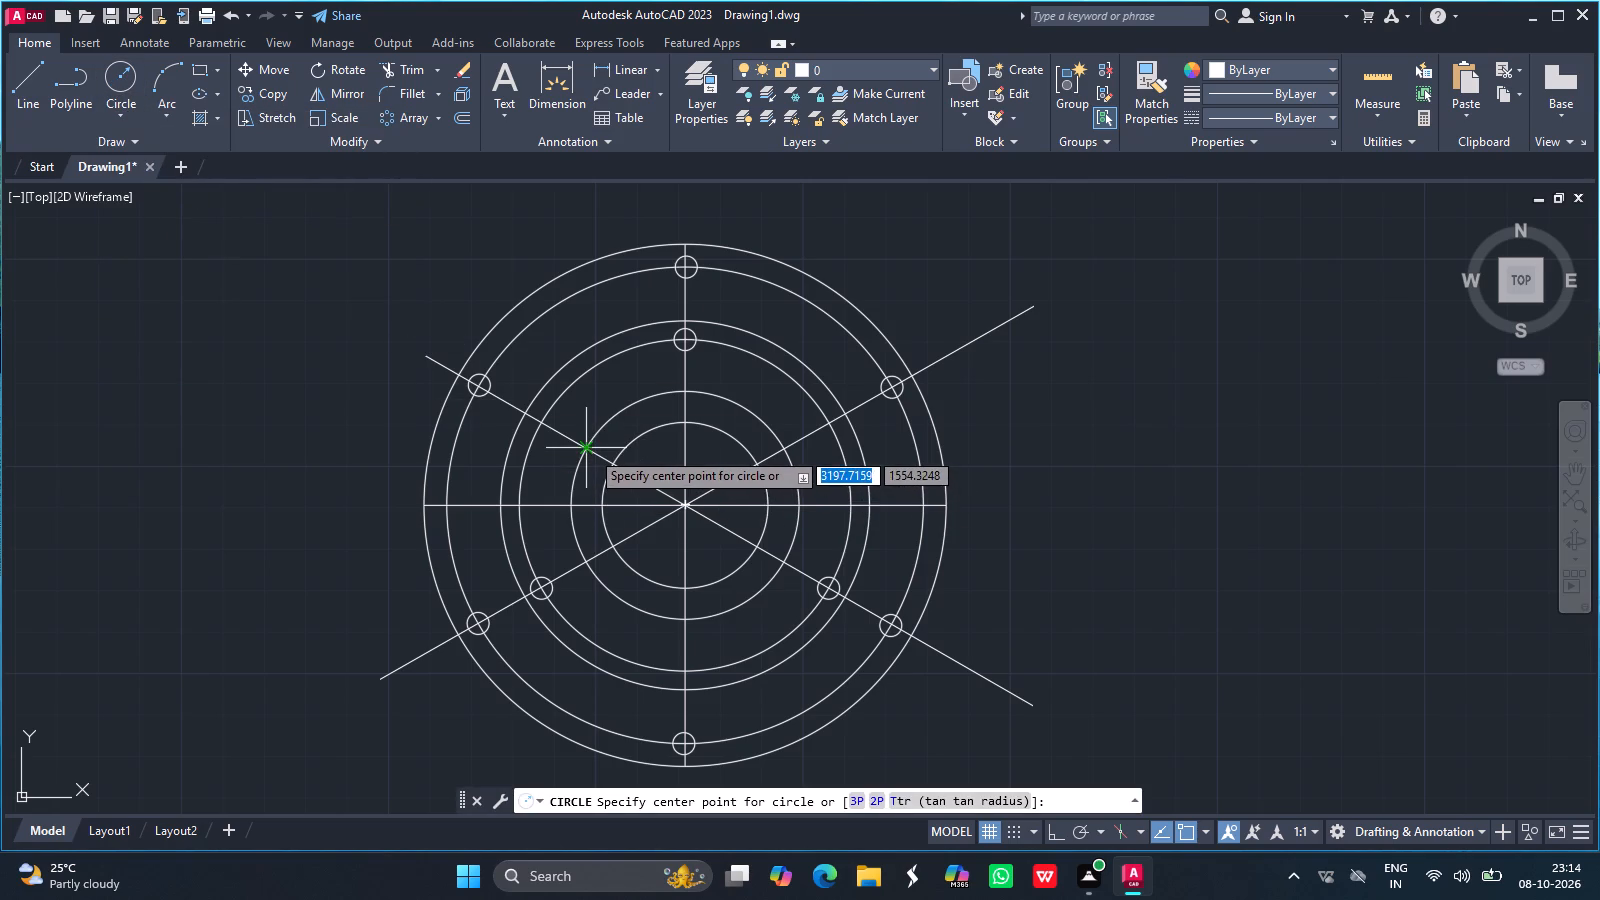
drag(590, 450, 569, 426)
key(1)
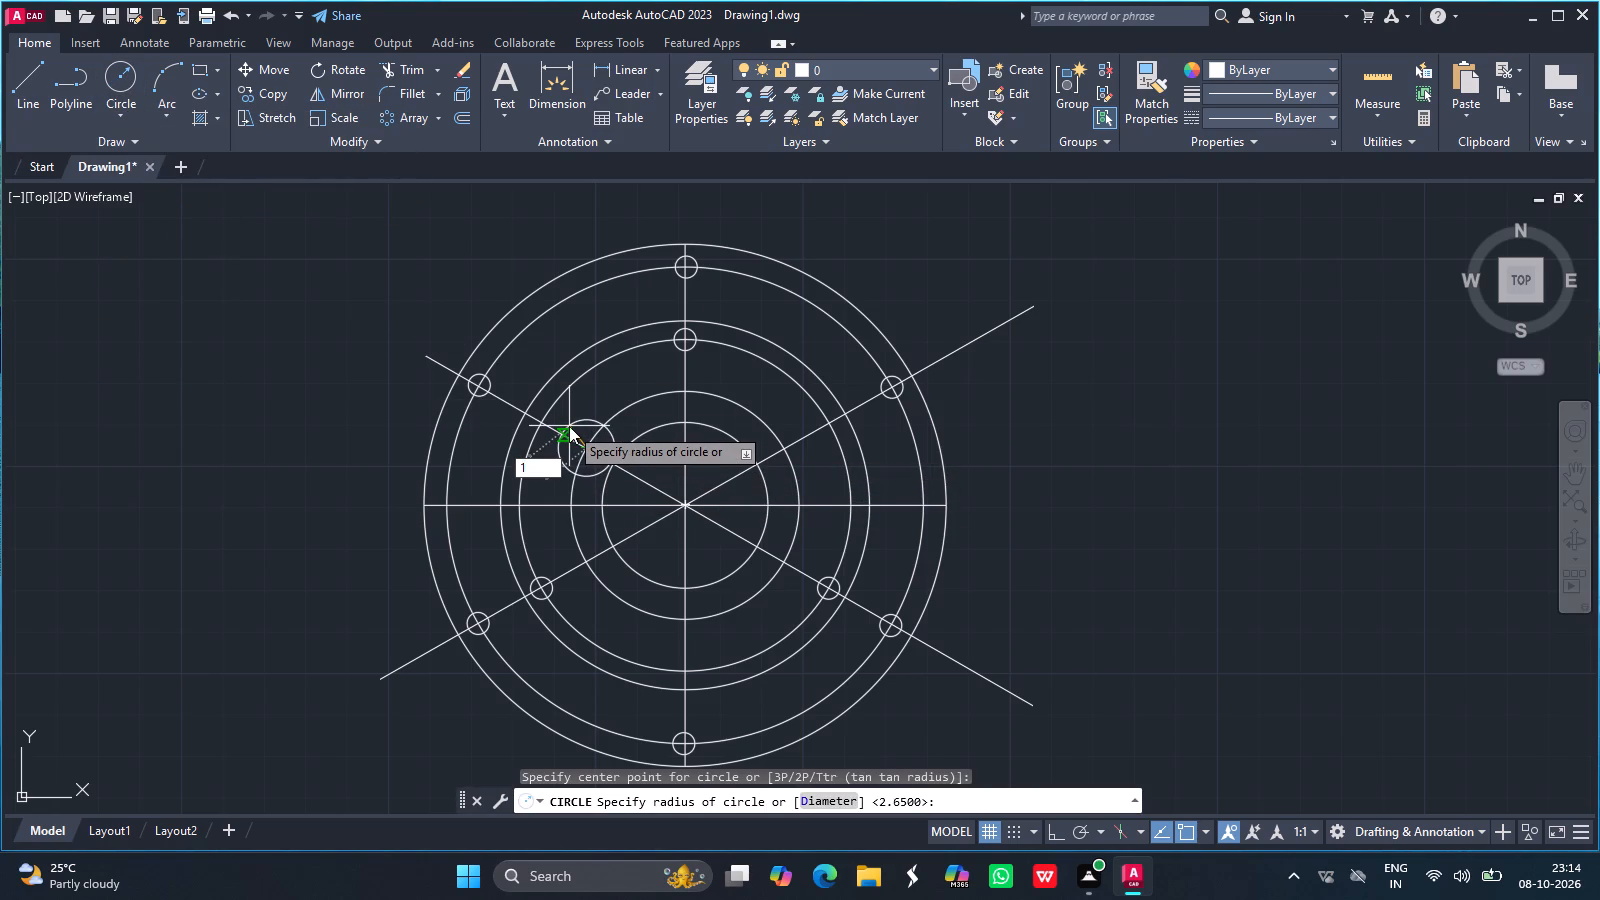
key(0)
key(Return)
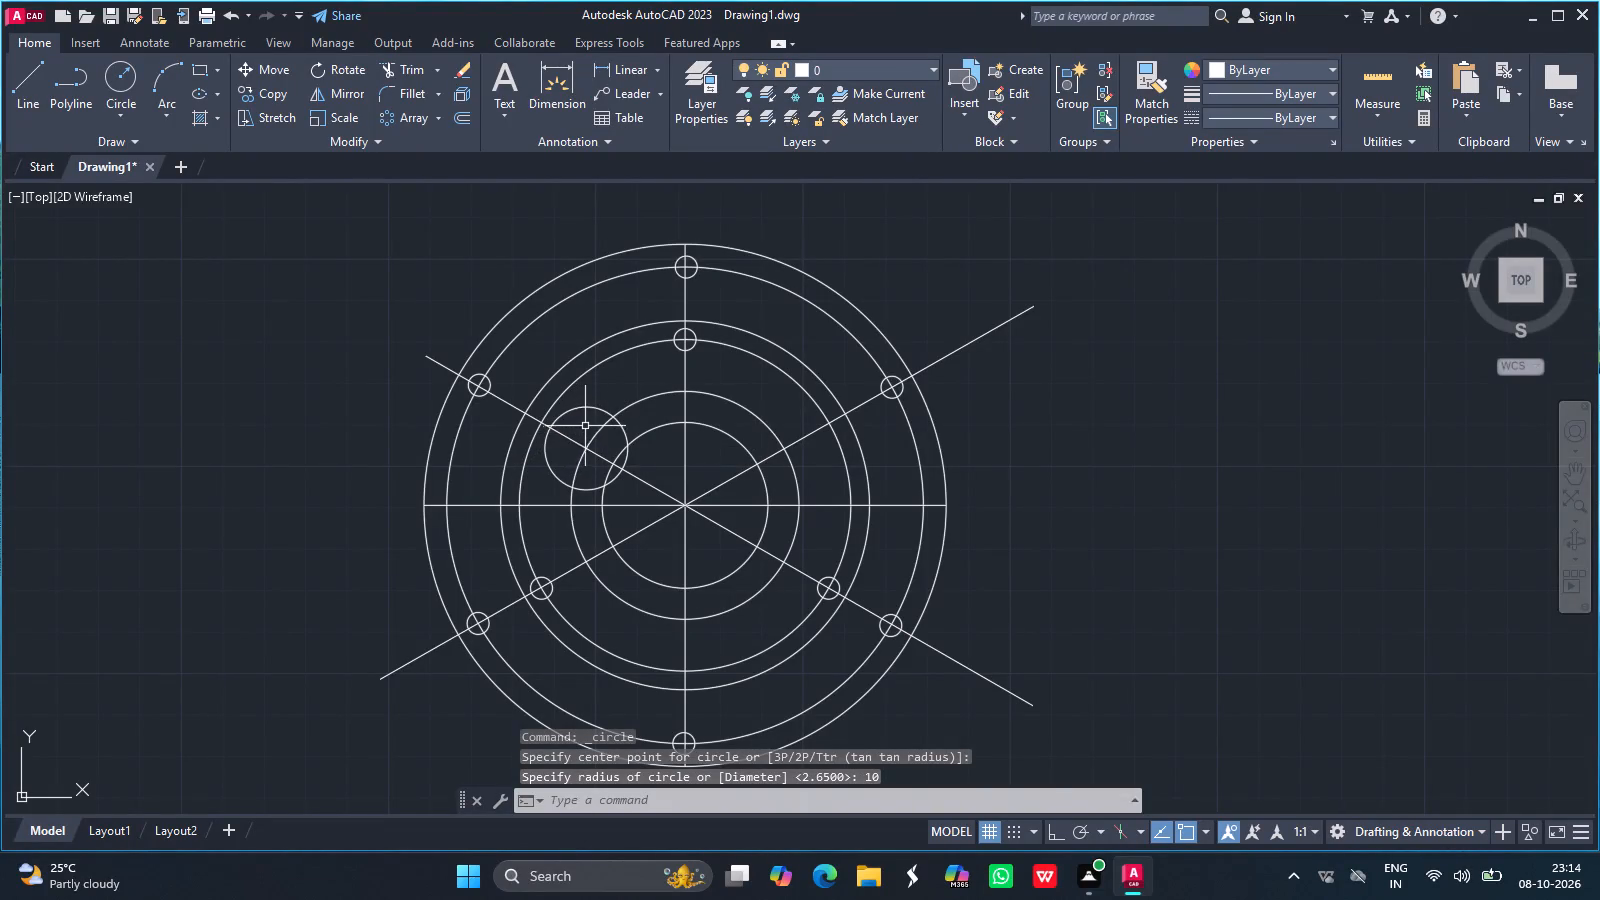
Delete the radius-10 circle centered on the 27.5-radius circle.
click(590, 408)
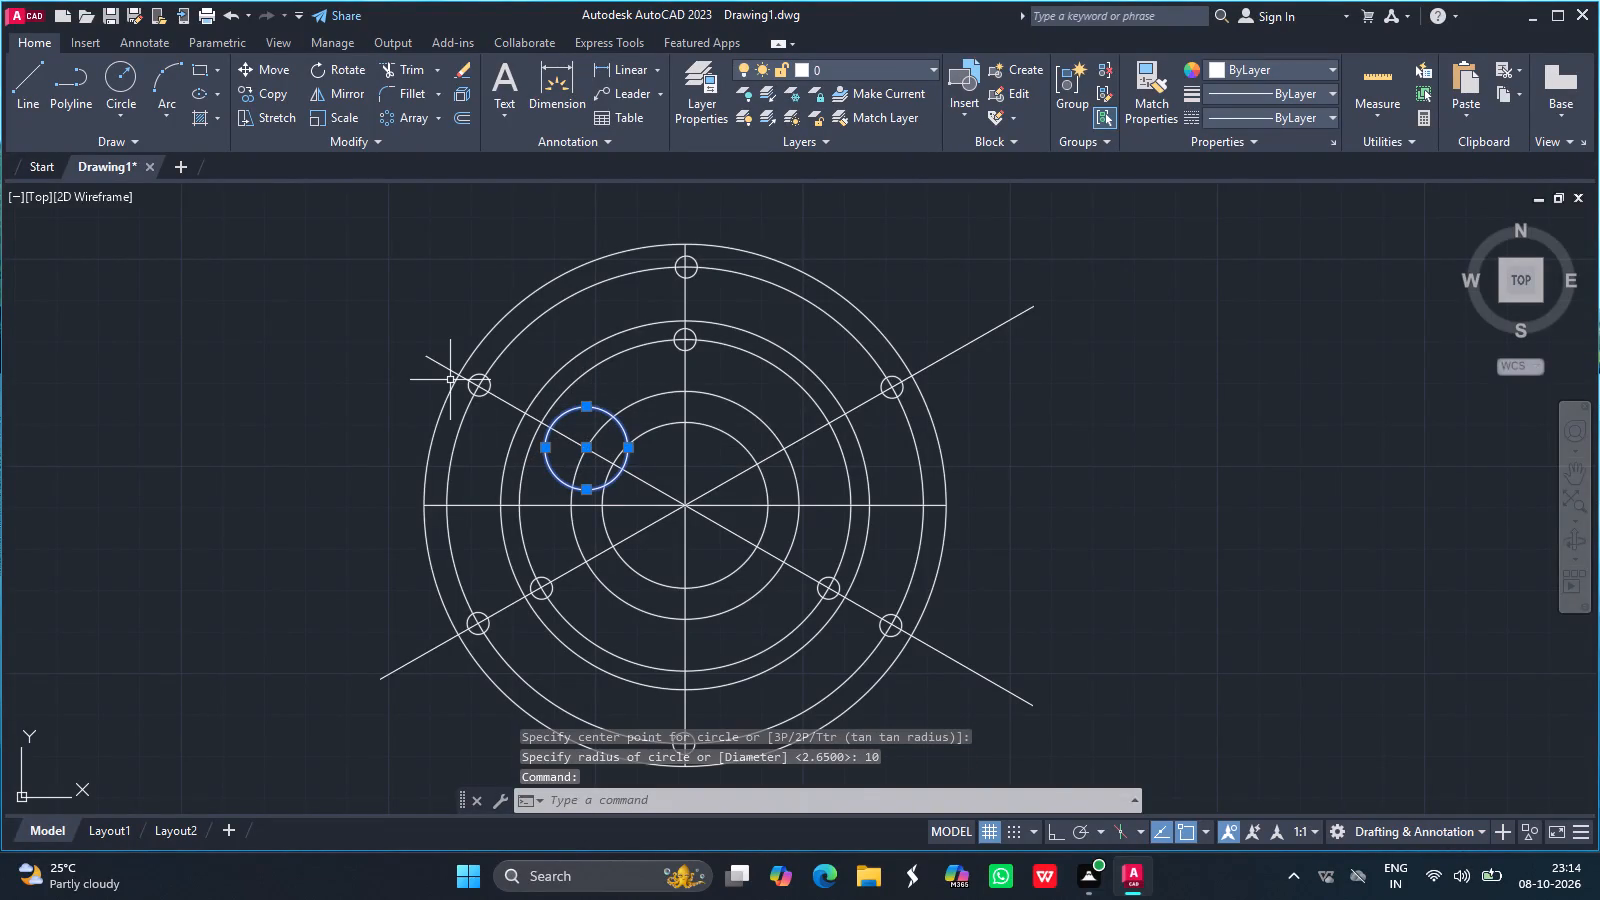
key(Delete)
Draw a circle of radius 10 centered where the upper-left angled line crosses the innermost circle.
click(117, 79)
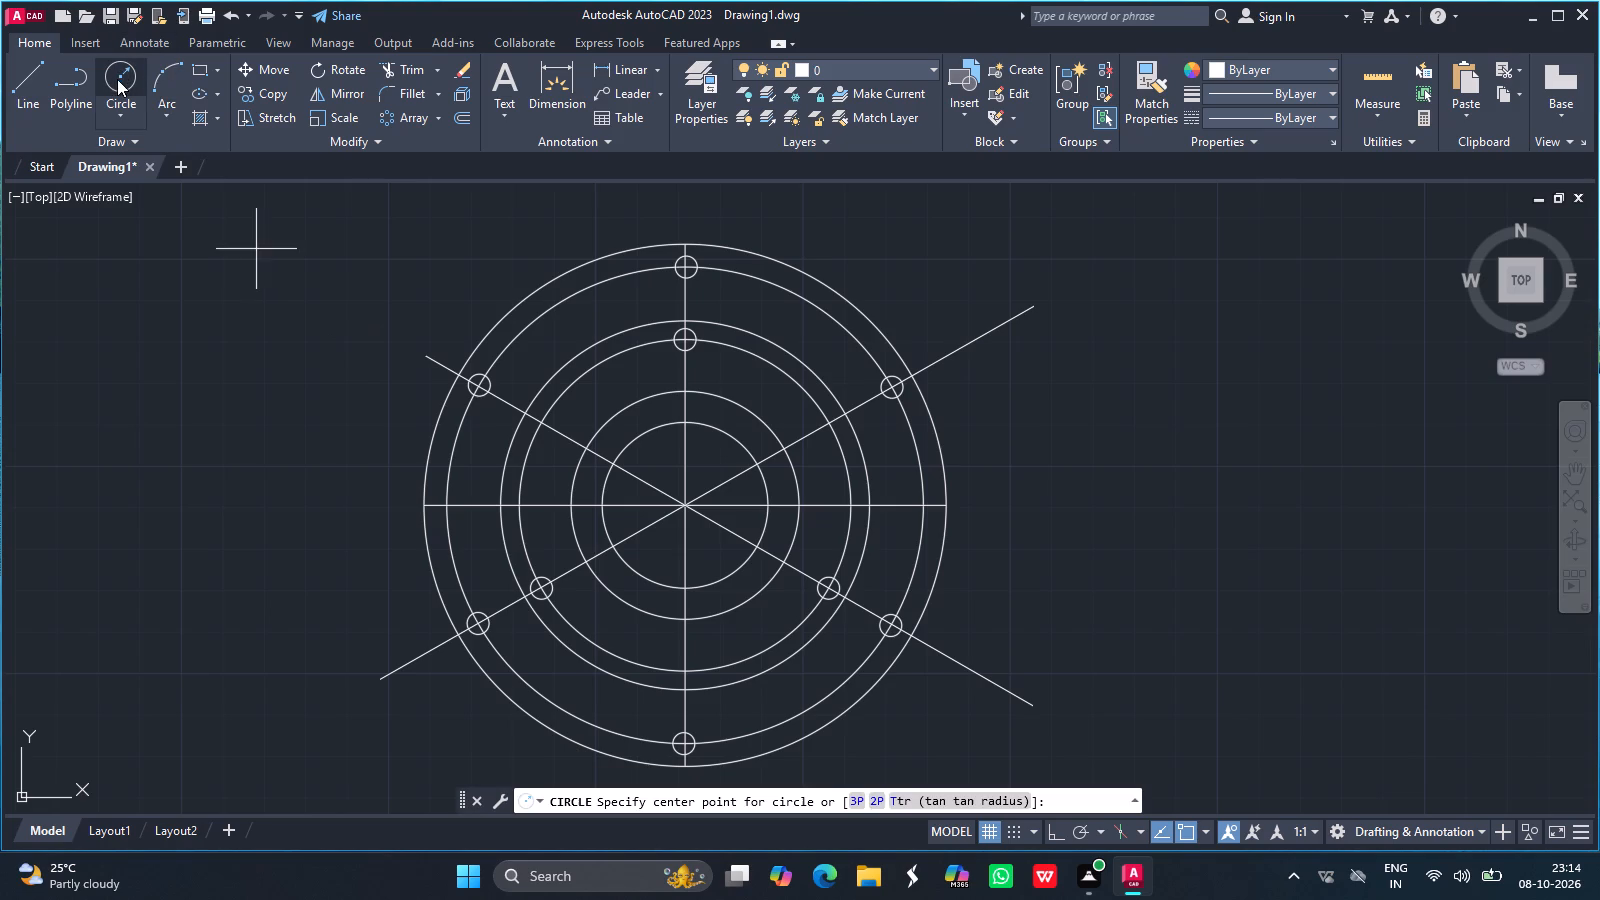
drag(616, 464, 587, 425)
text(10)
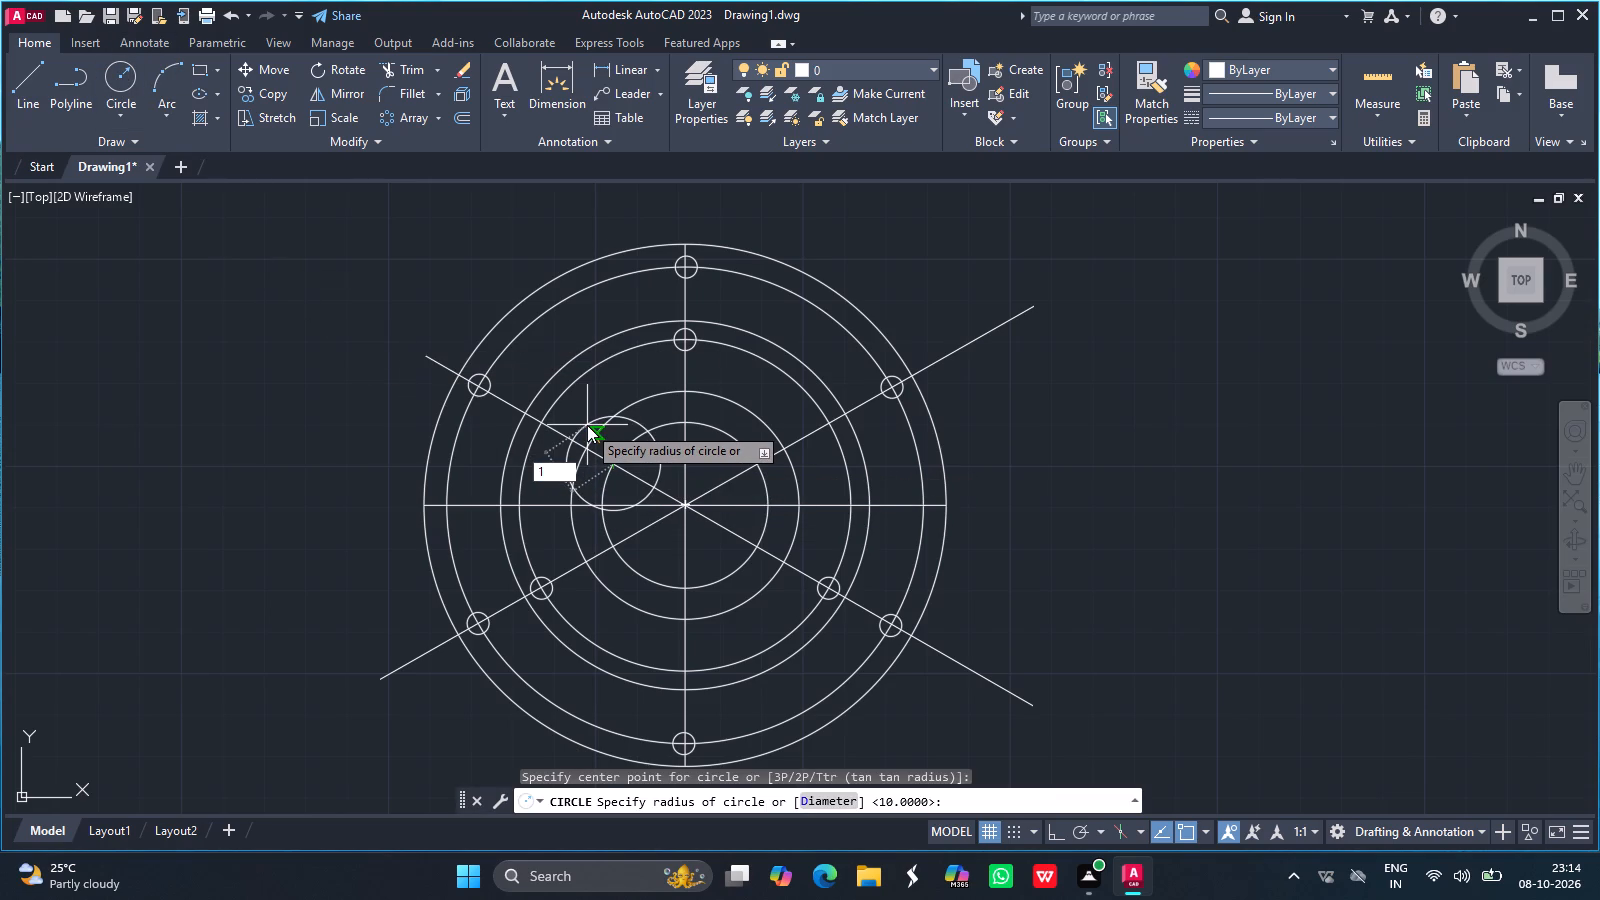
key(Return)
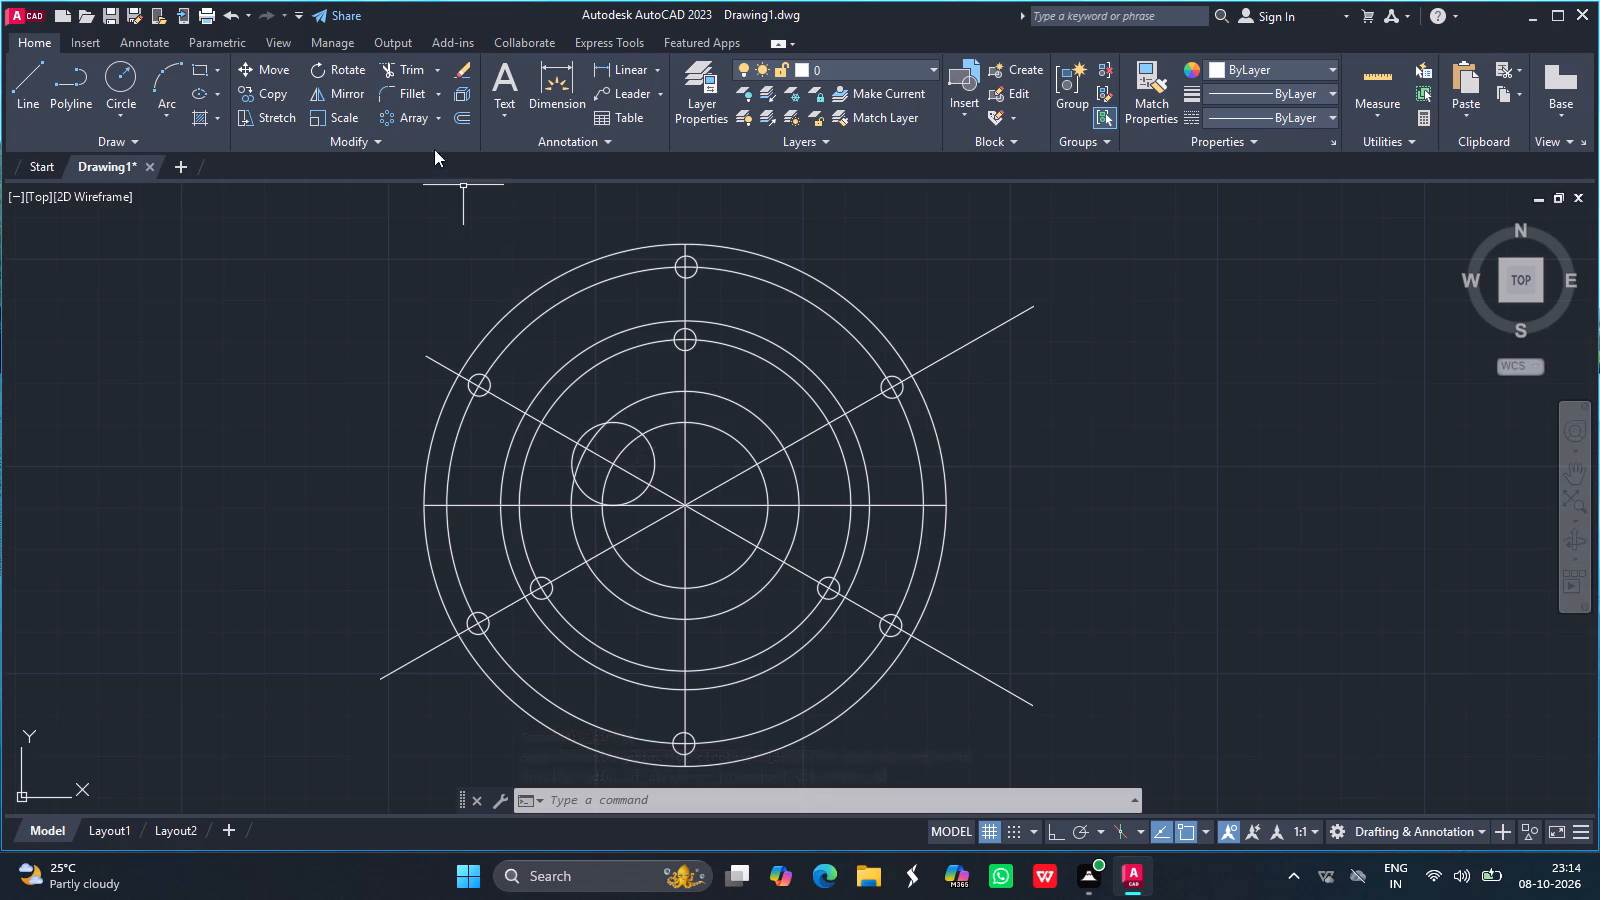
Polar-array the radius-10 circle around the common center with 3 items over 360 degrees.
click(411, 123)
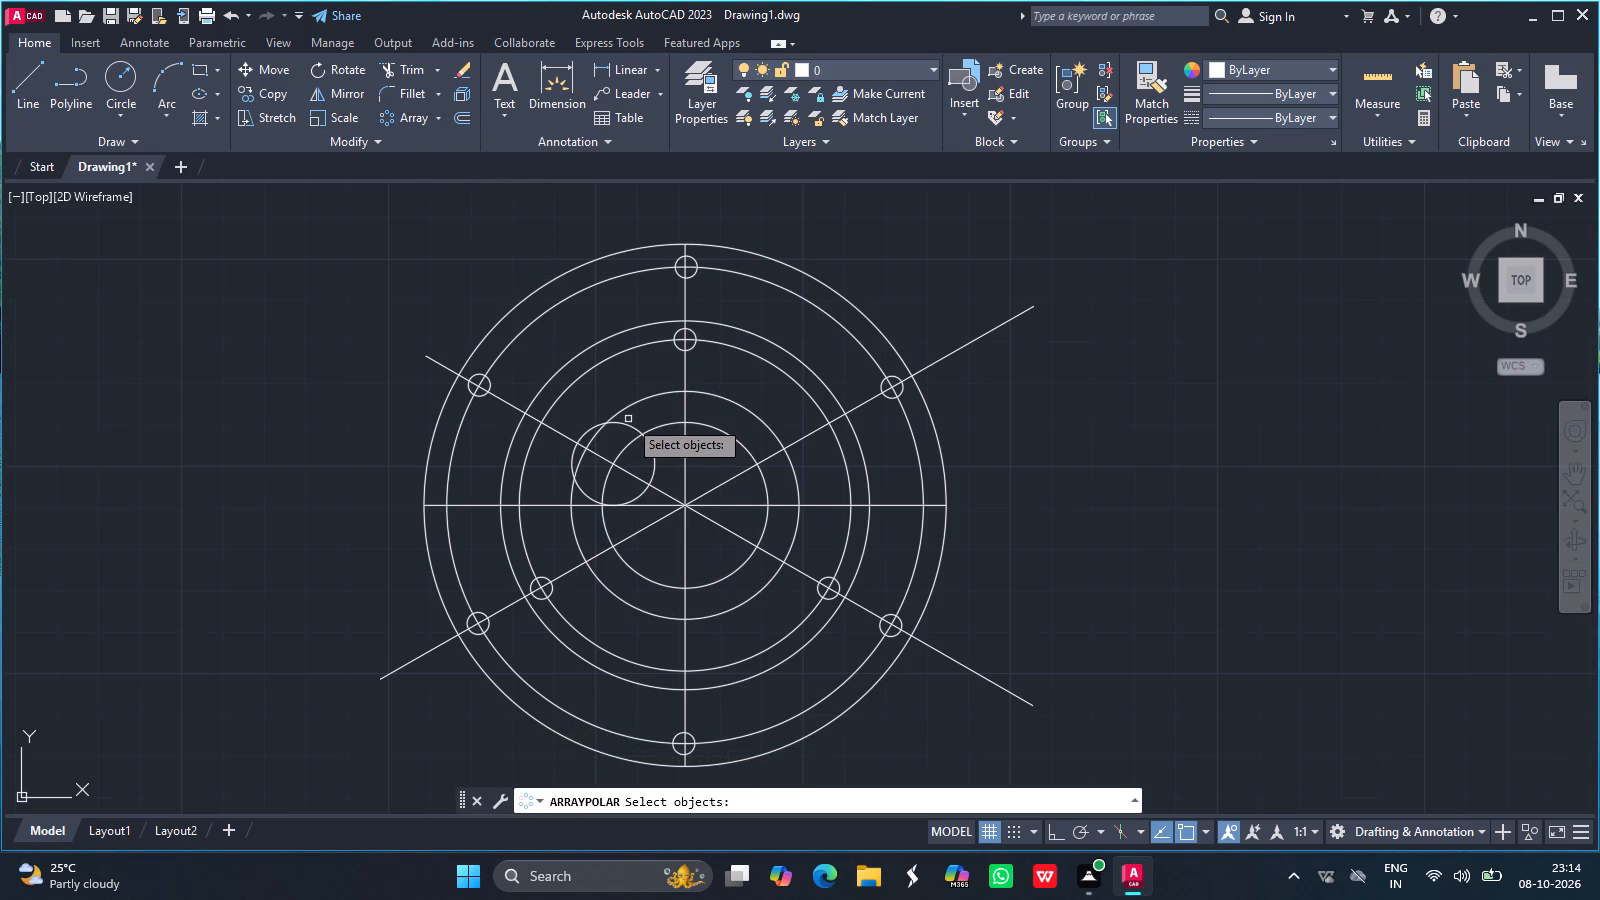
click(628, 424)
key(Return)
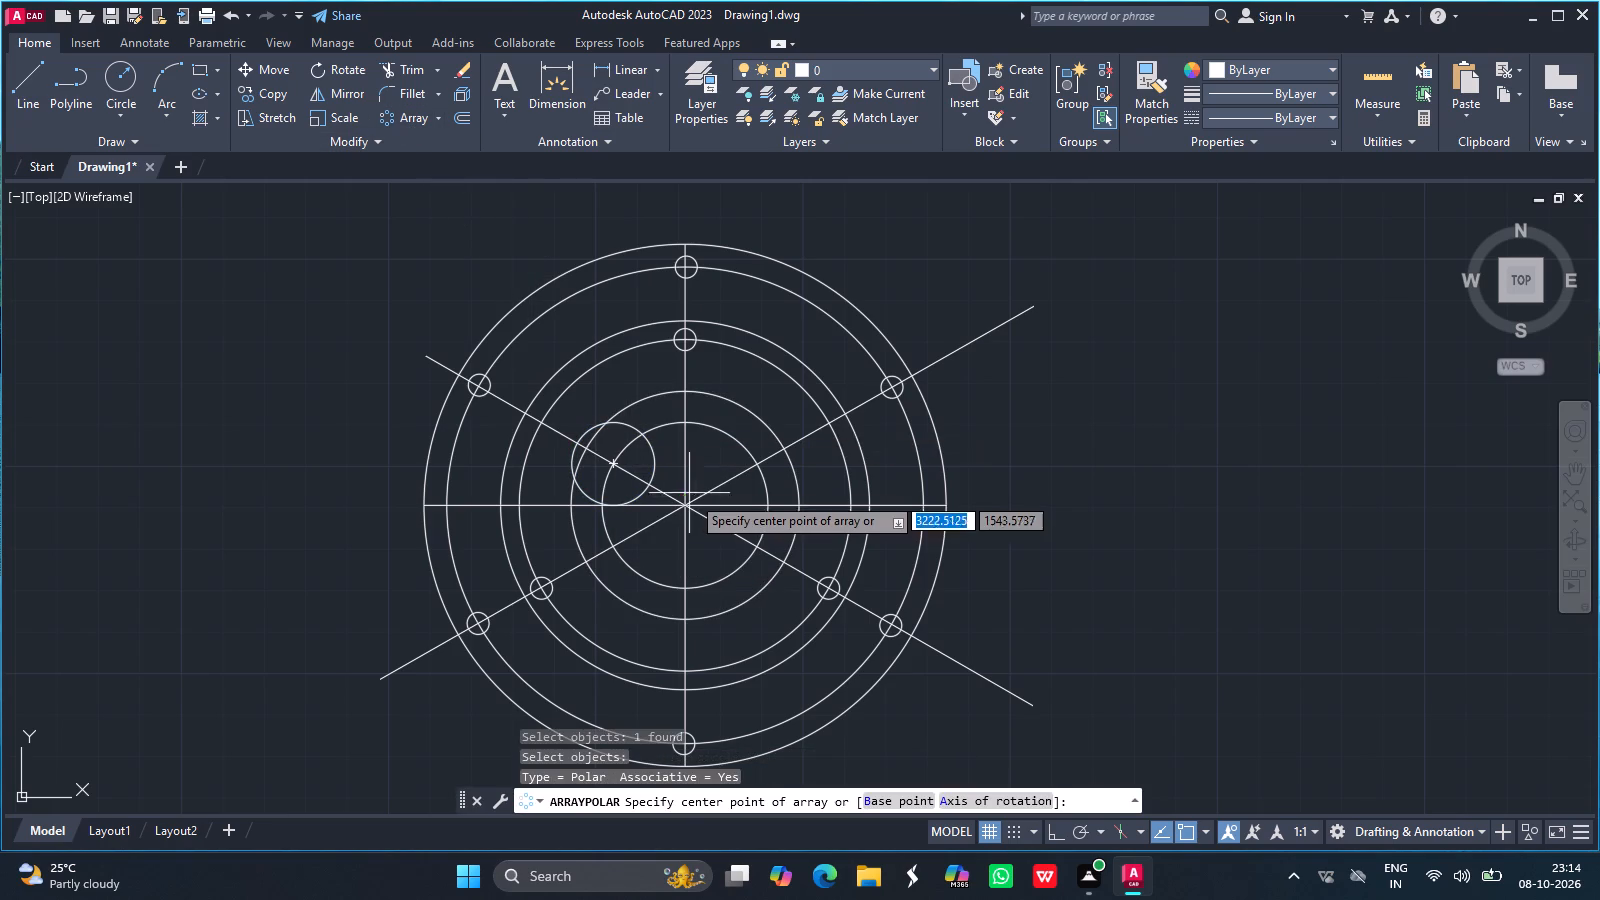
click(683, 504)
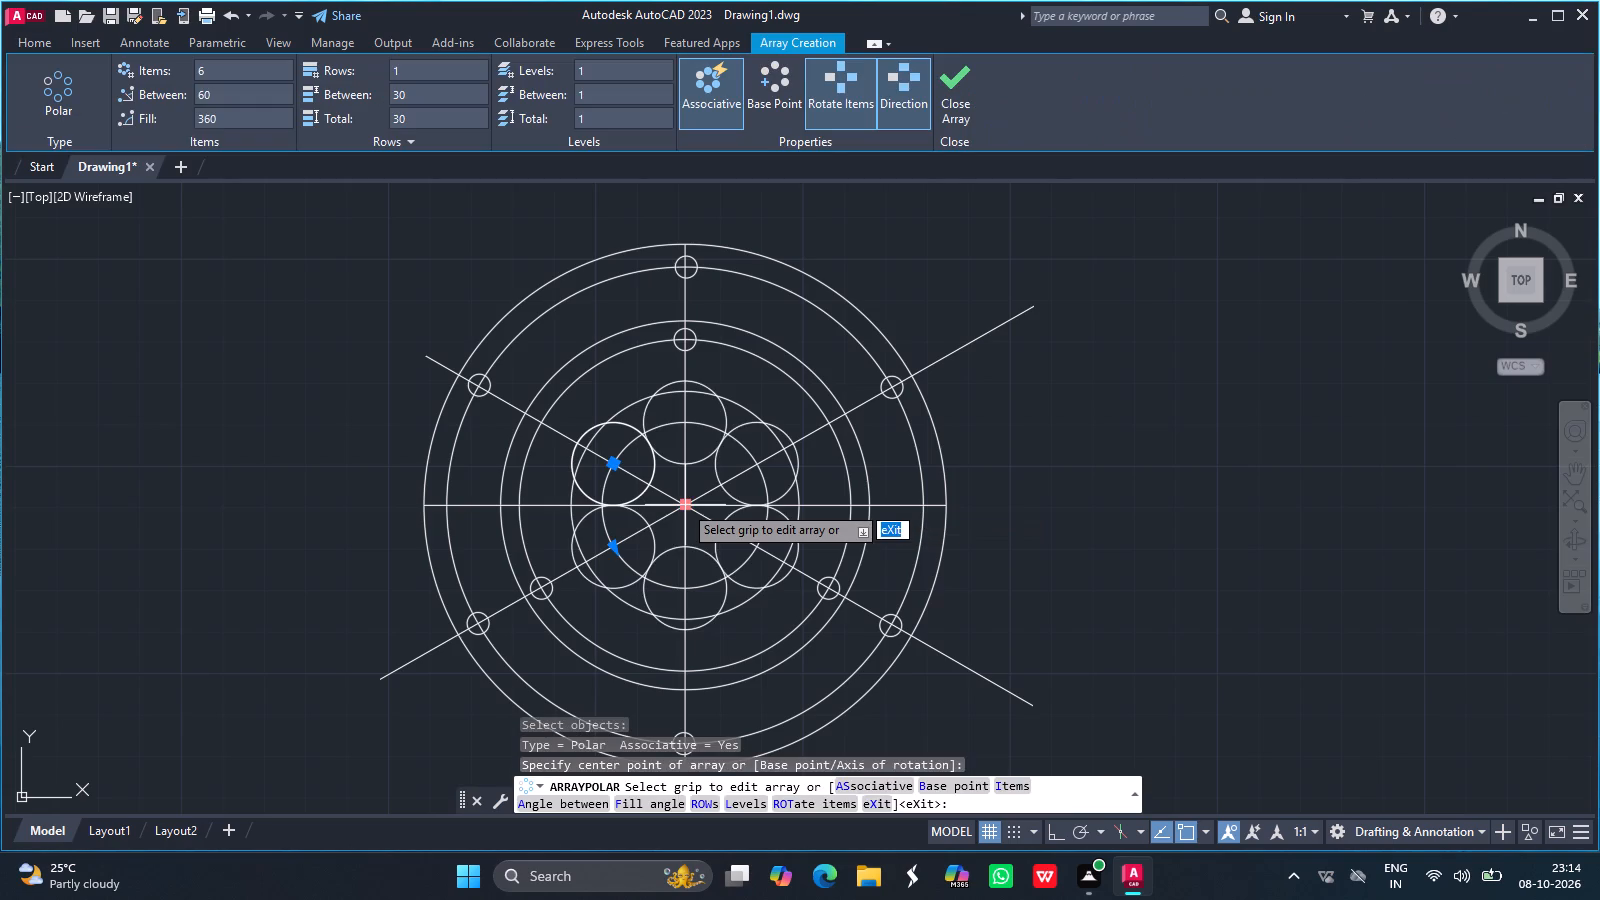
click(230, 78)
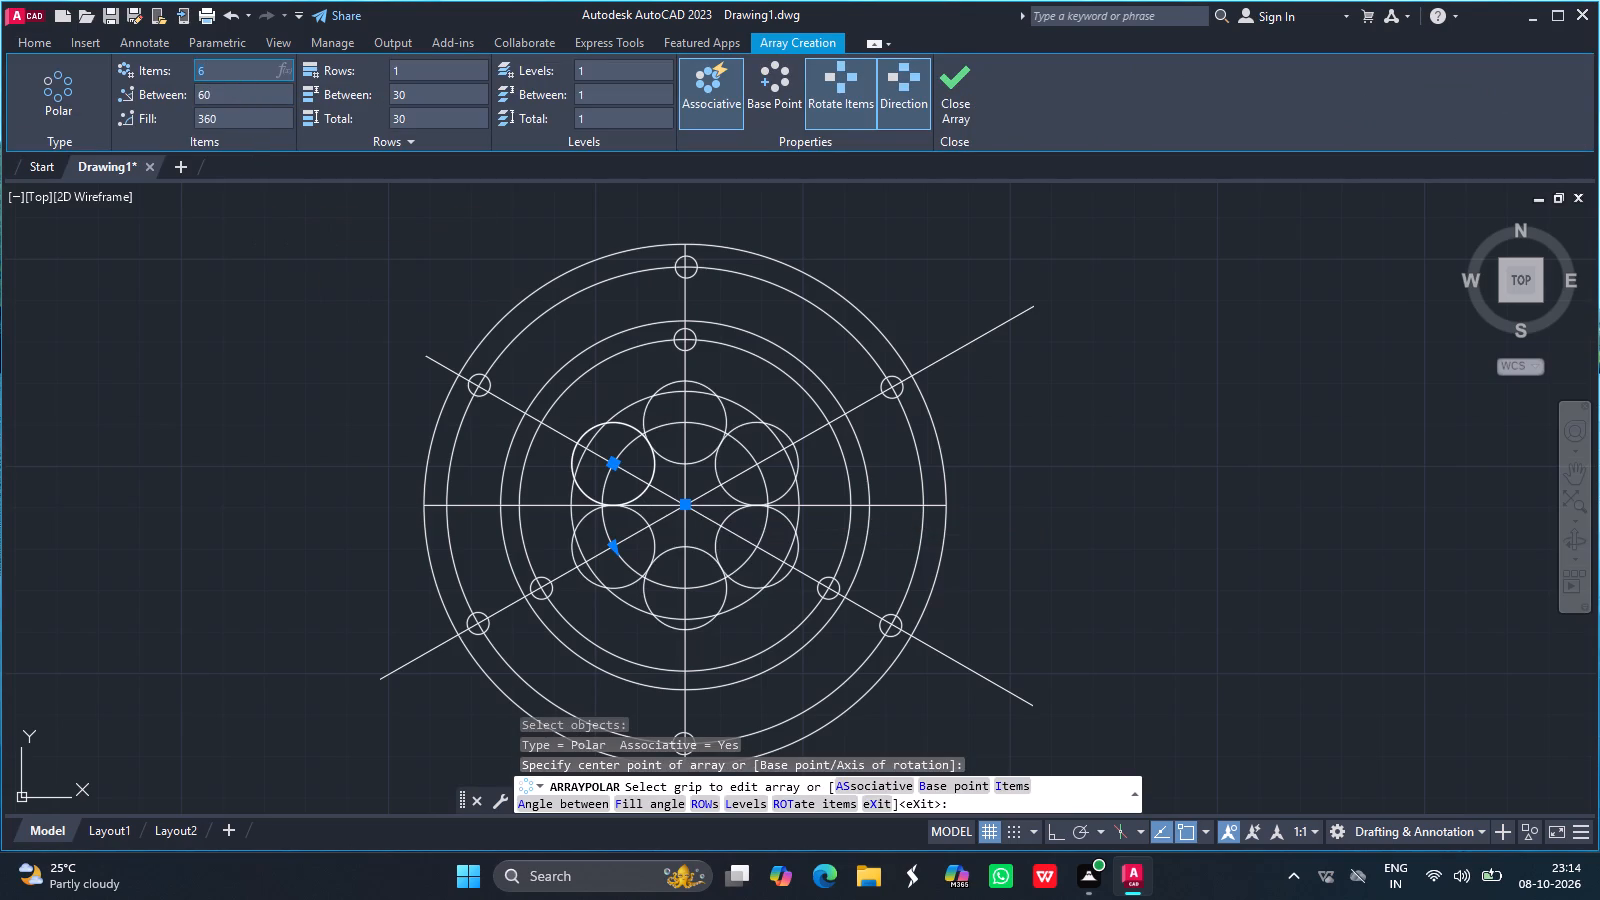
key(BackSpace)
key(3)
key(Return)
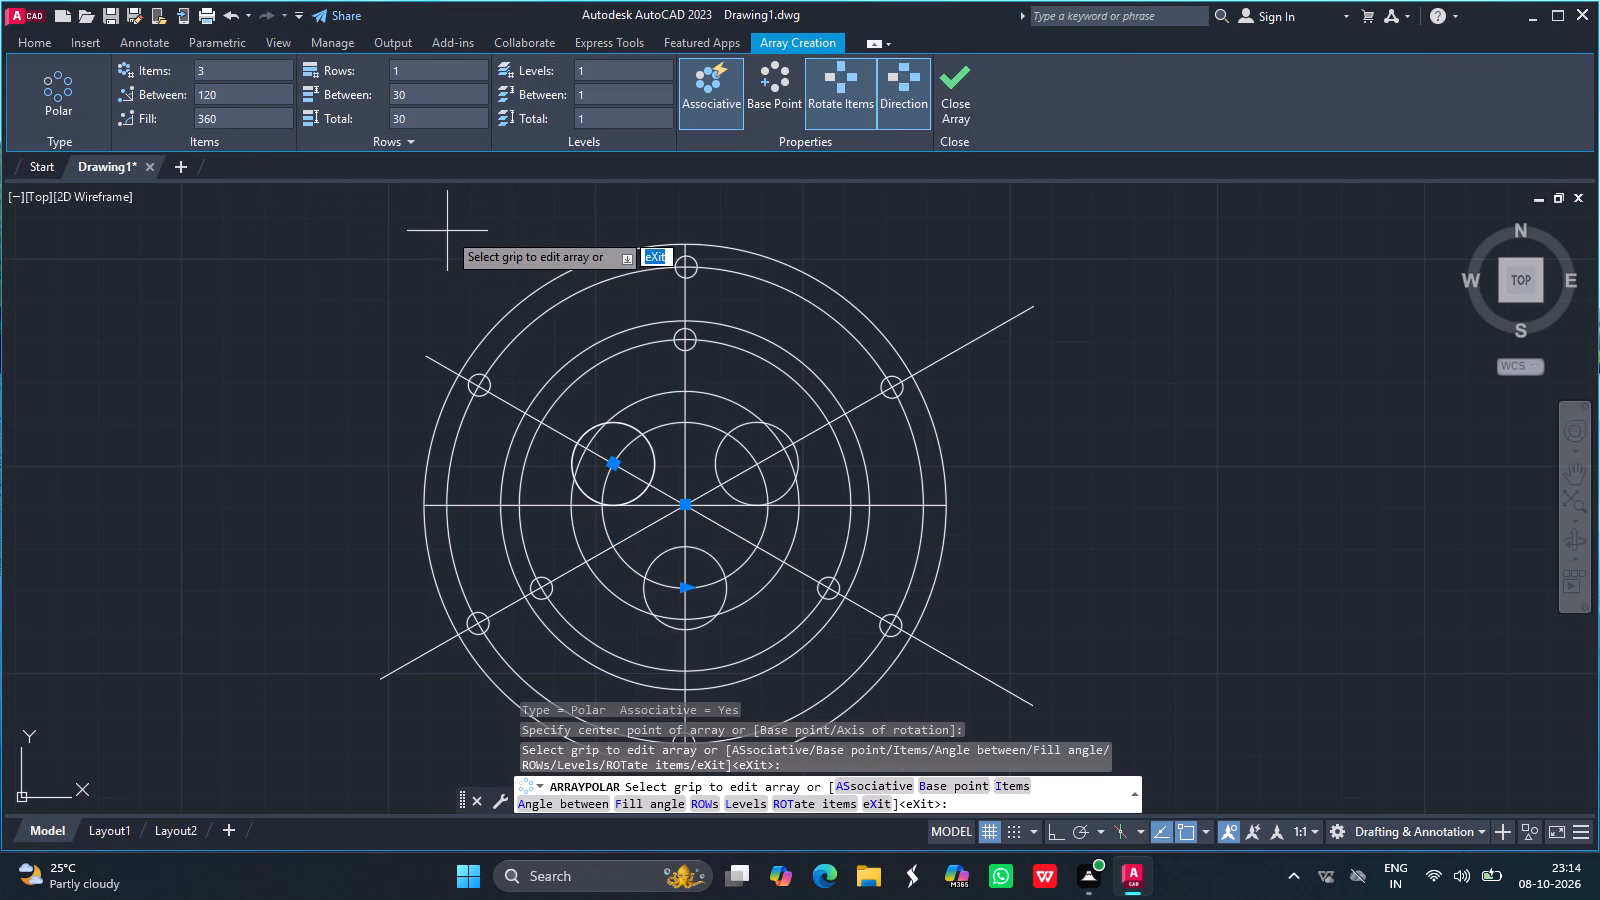
key(Return)
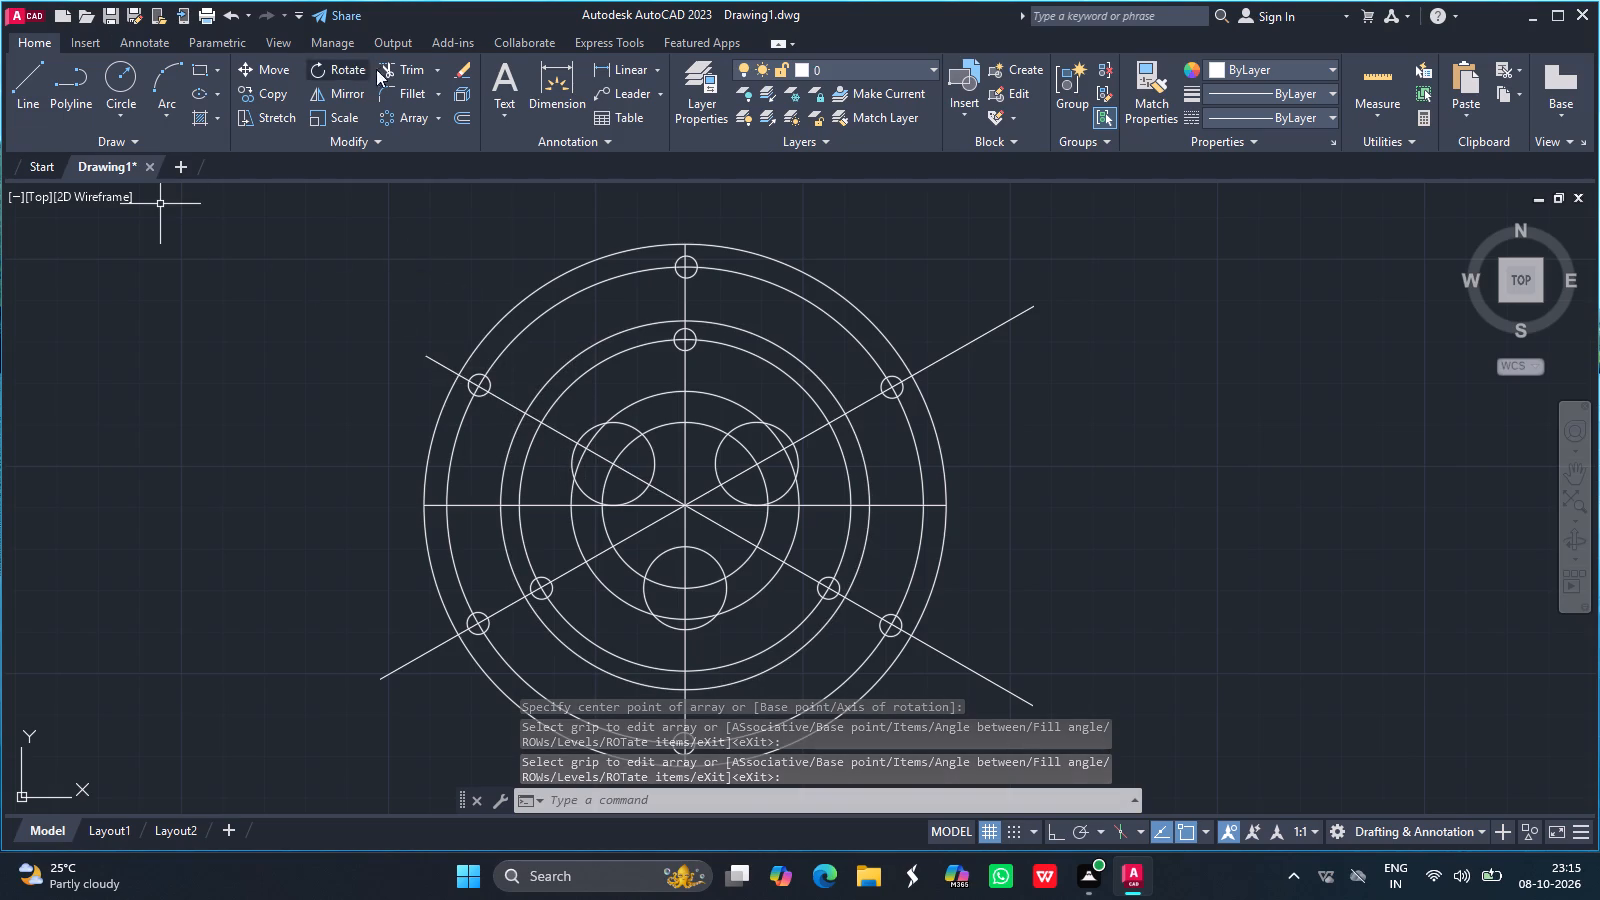
Explode the polar array of three radius-10 circles into separate circles.
click(406, 69)
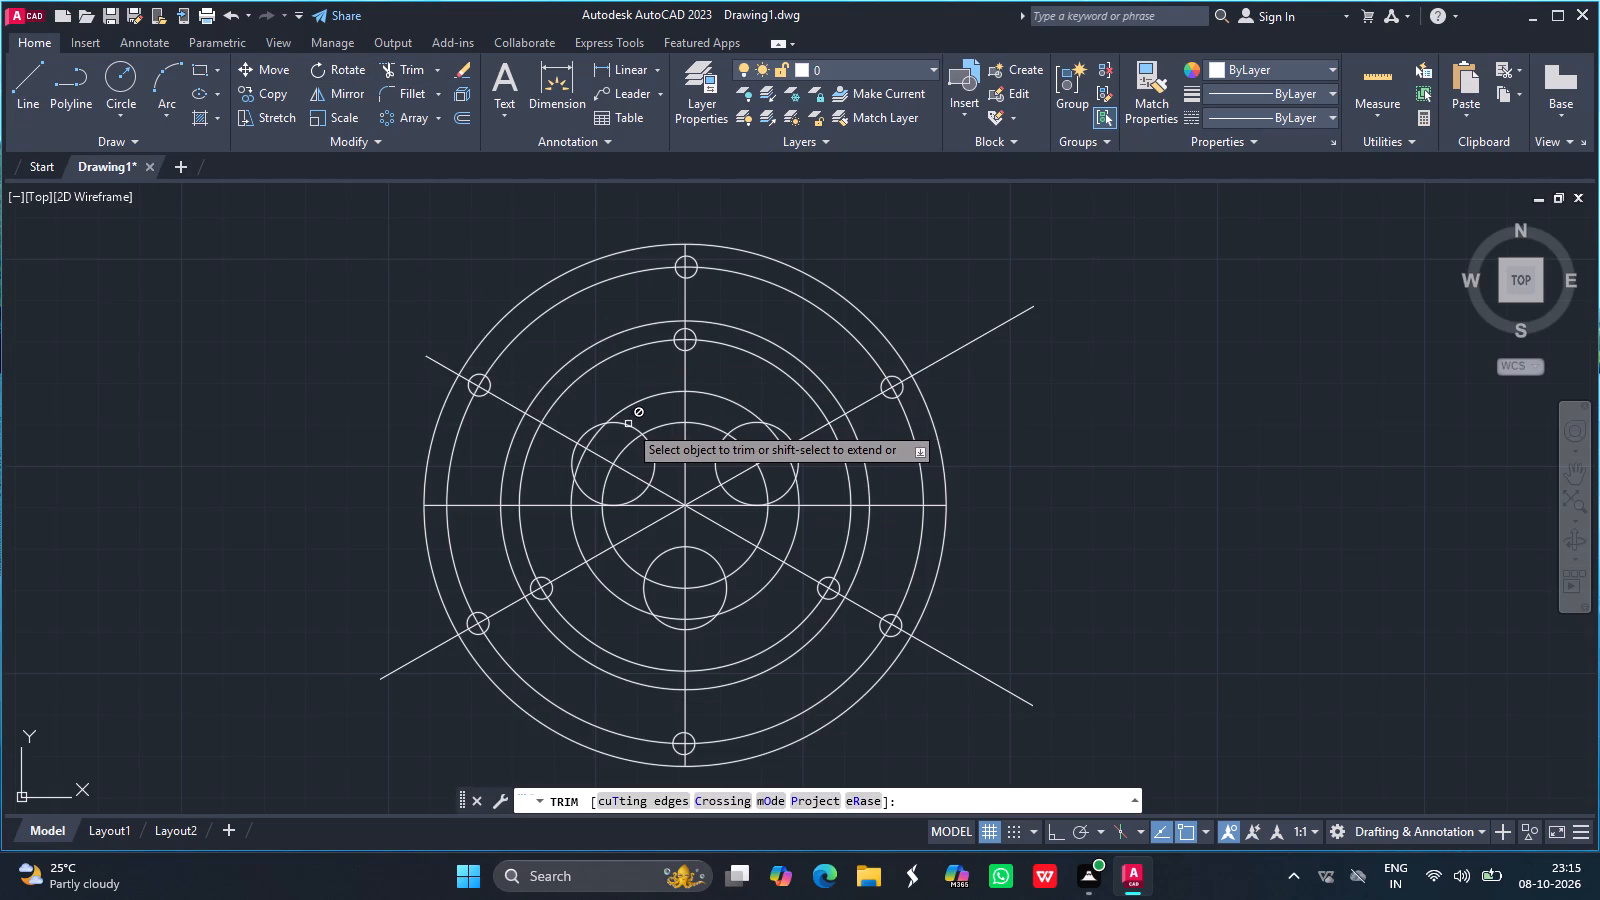
key(Escape)
click(628, 424)
text(expl)
key(Return)
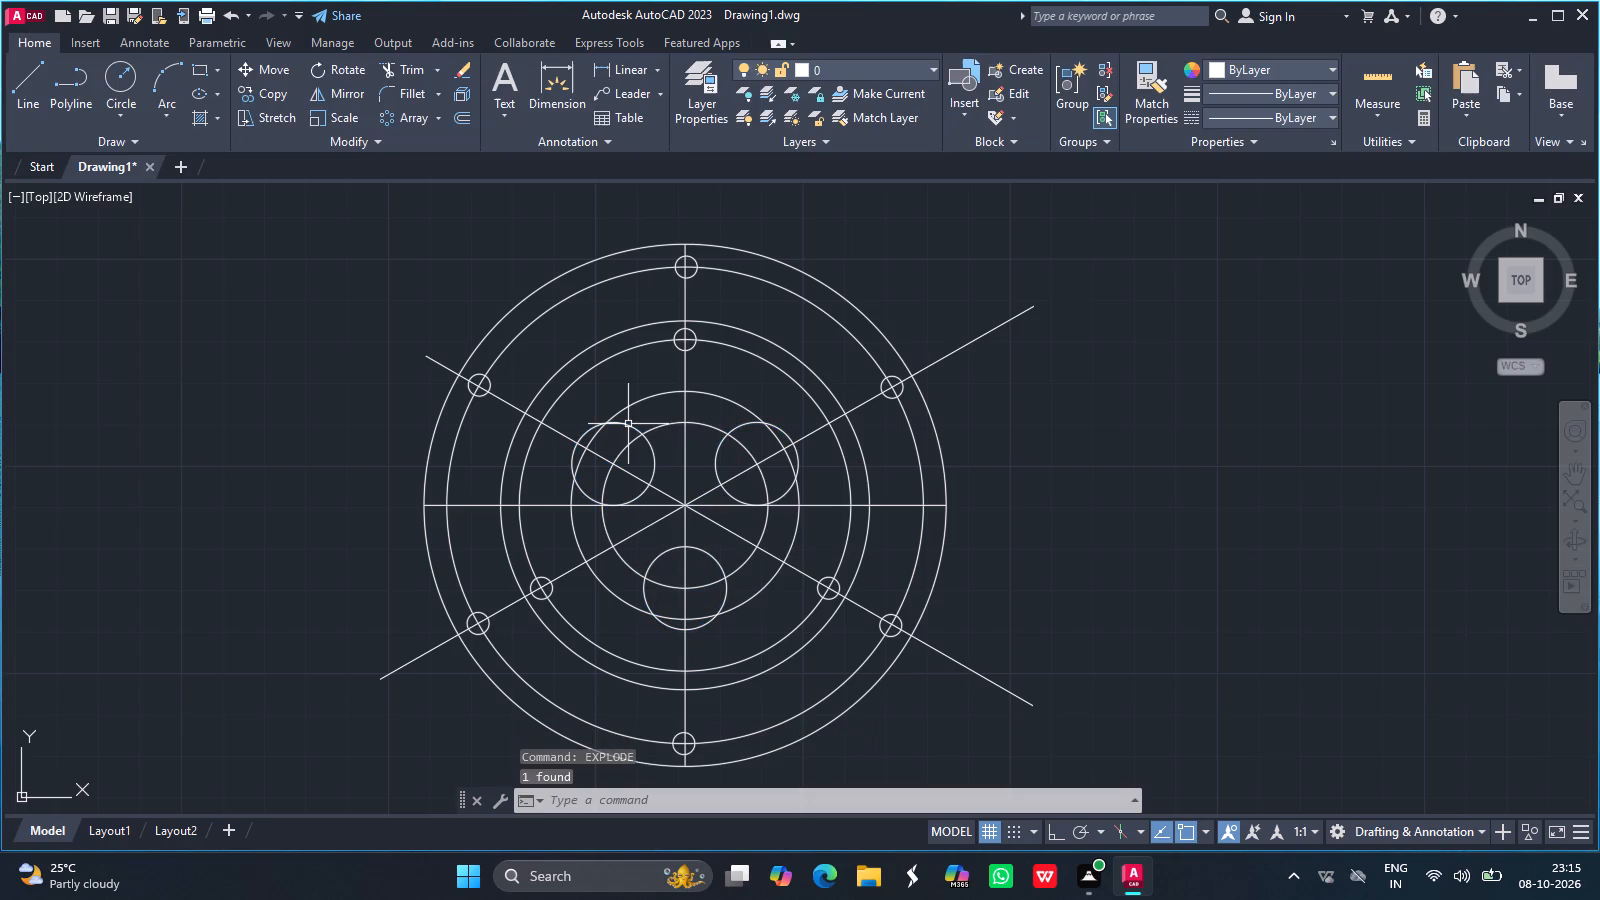
Trim the upper-left radius-10 circle, removing its portion inside the 27.5-radius circle so only the outer lobe is left.
click(407, 64)
drag(636, 427, 653, 450)
drag(653, 450, 641, 495)
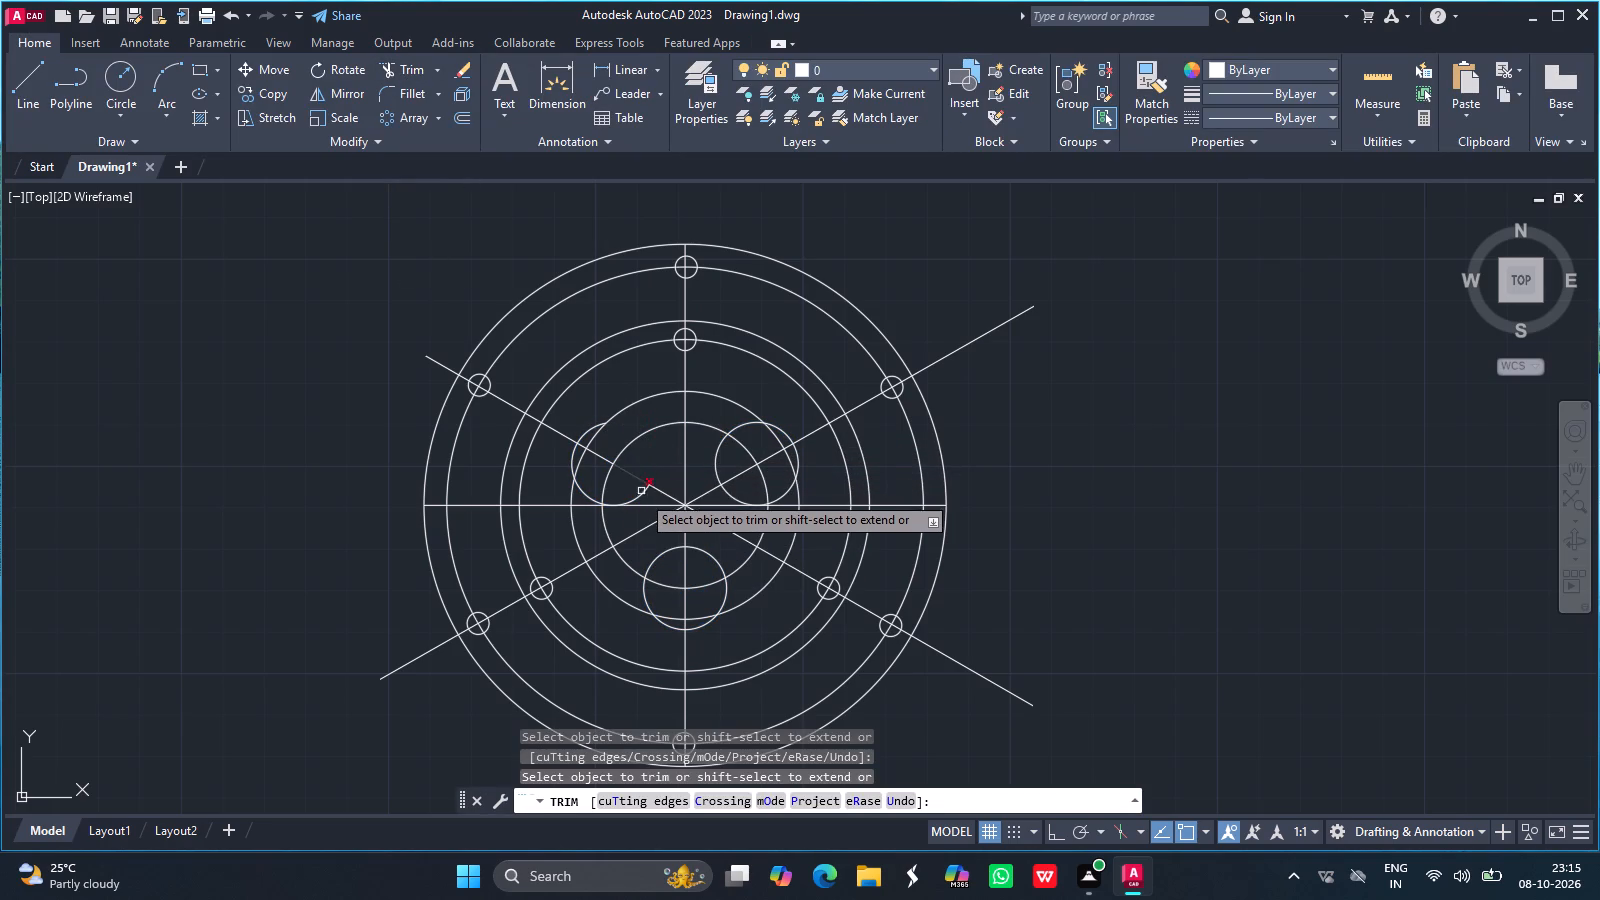
drag(641, 495, 641, 499)
drag(641, 499, 597, 503)
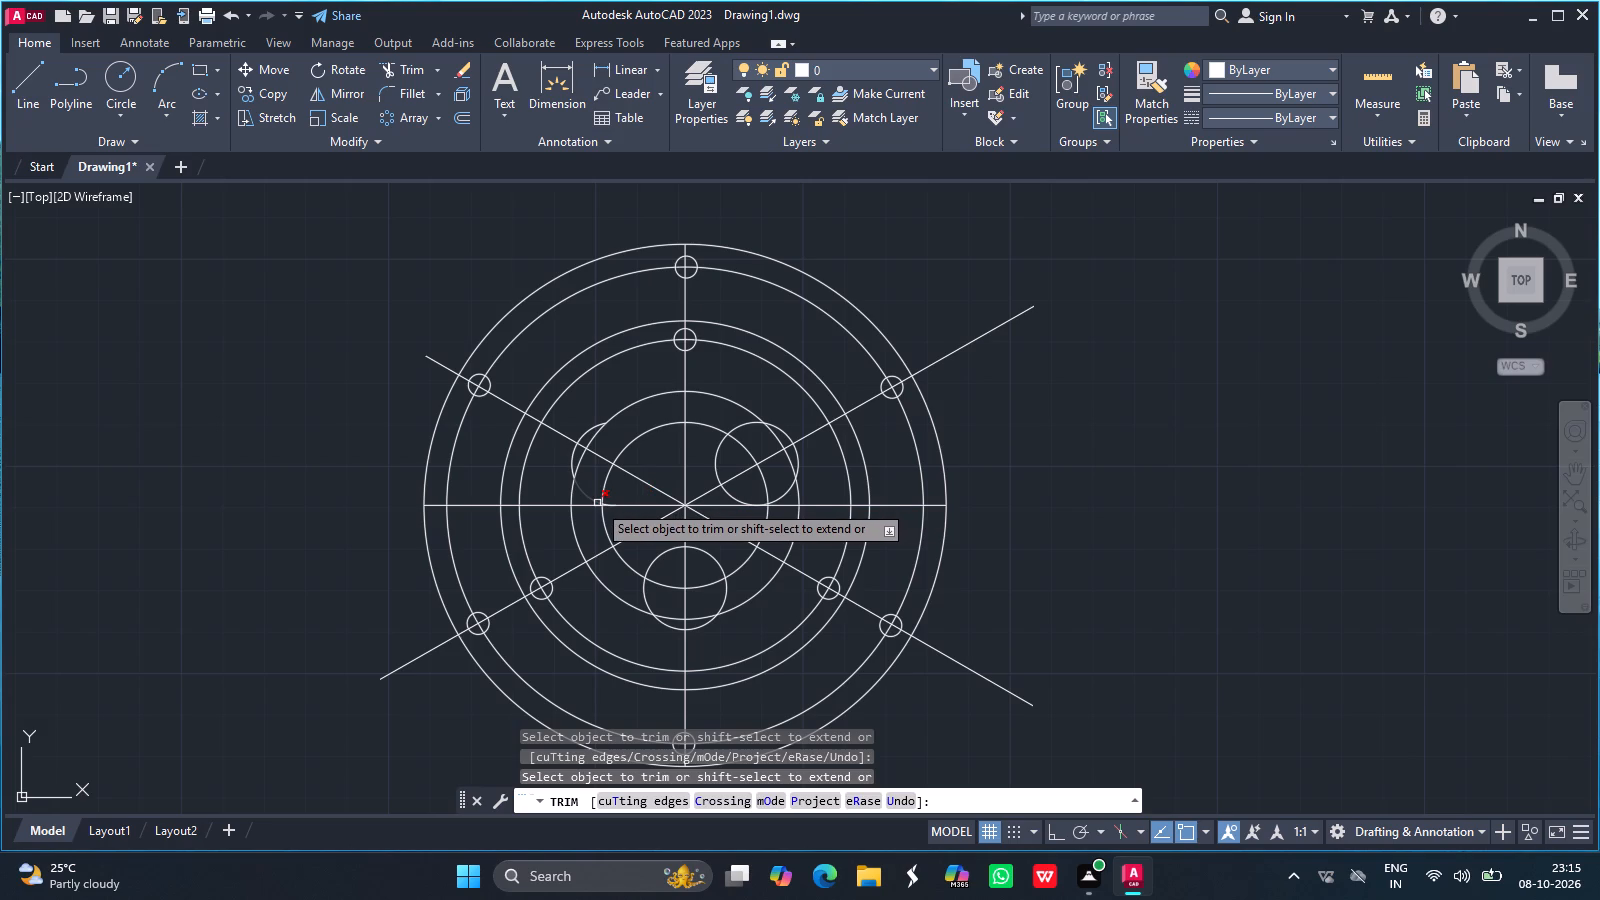
drag(597, 503, 608, 506)
drag(608, 506, 599, 502)
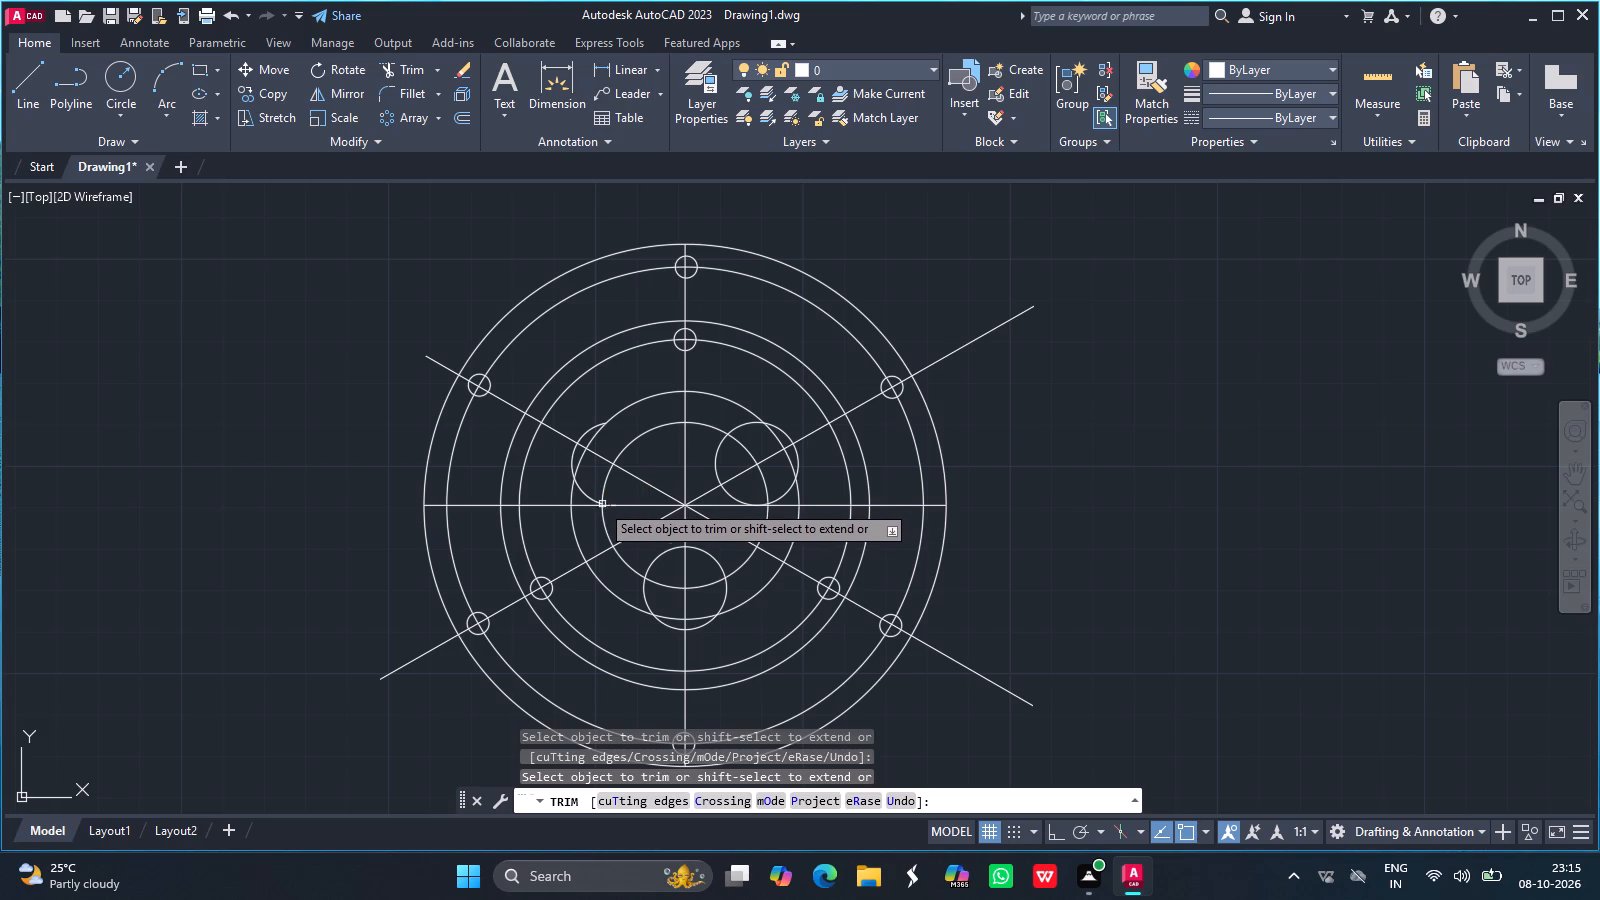
drag(599, 502, 588, 499)
click(588, 499)
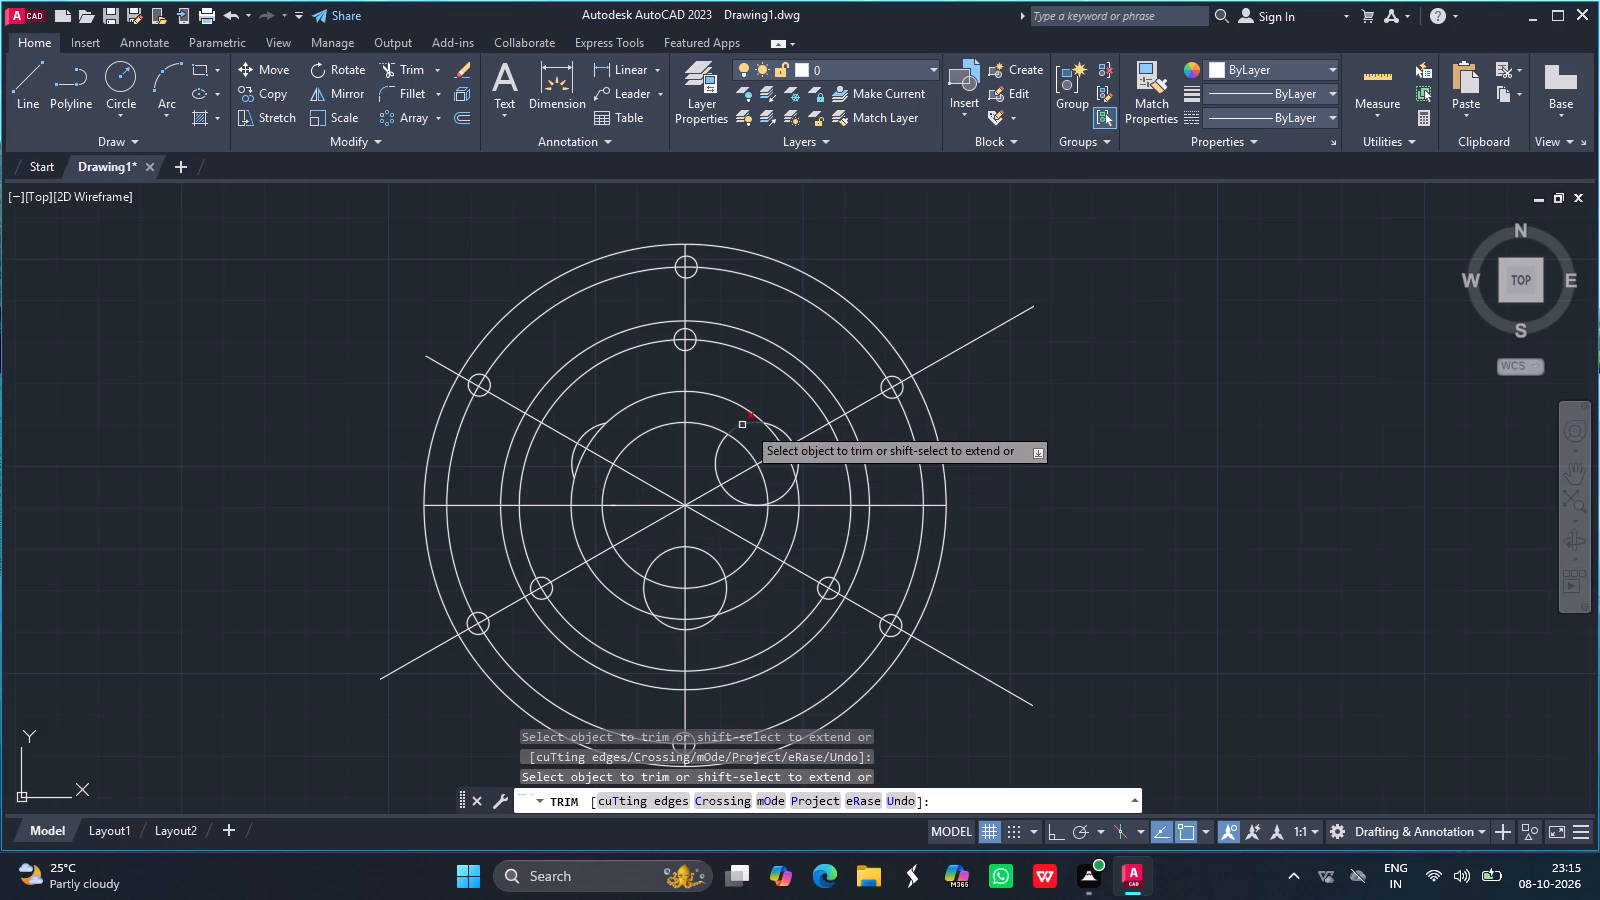
Trim the upper-right radius-10 circle, removing its portion inside the 27.5-radius circle.
drag(754, 424, 718, 449)
drag(718, 449, 732, 492)
drag(732, 492, 761, 497)
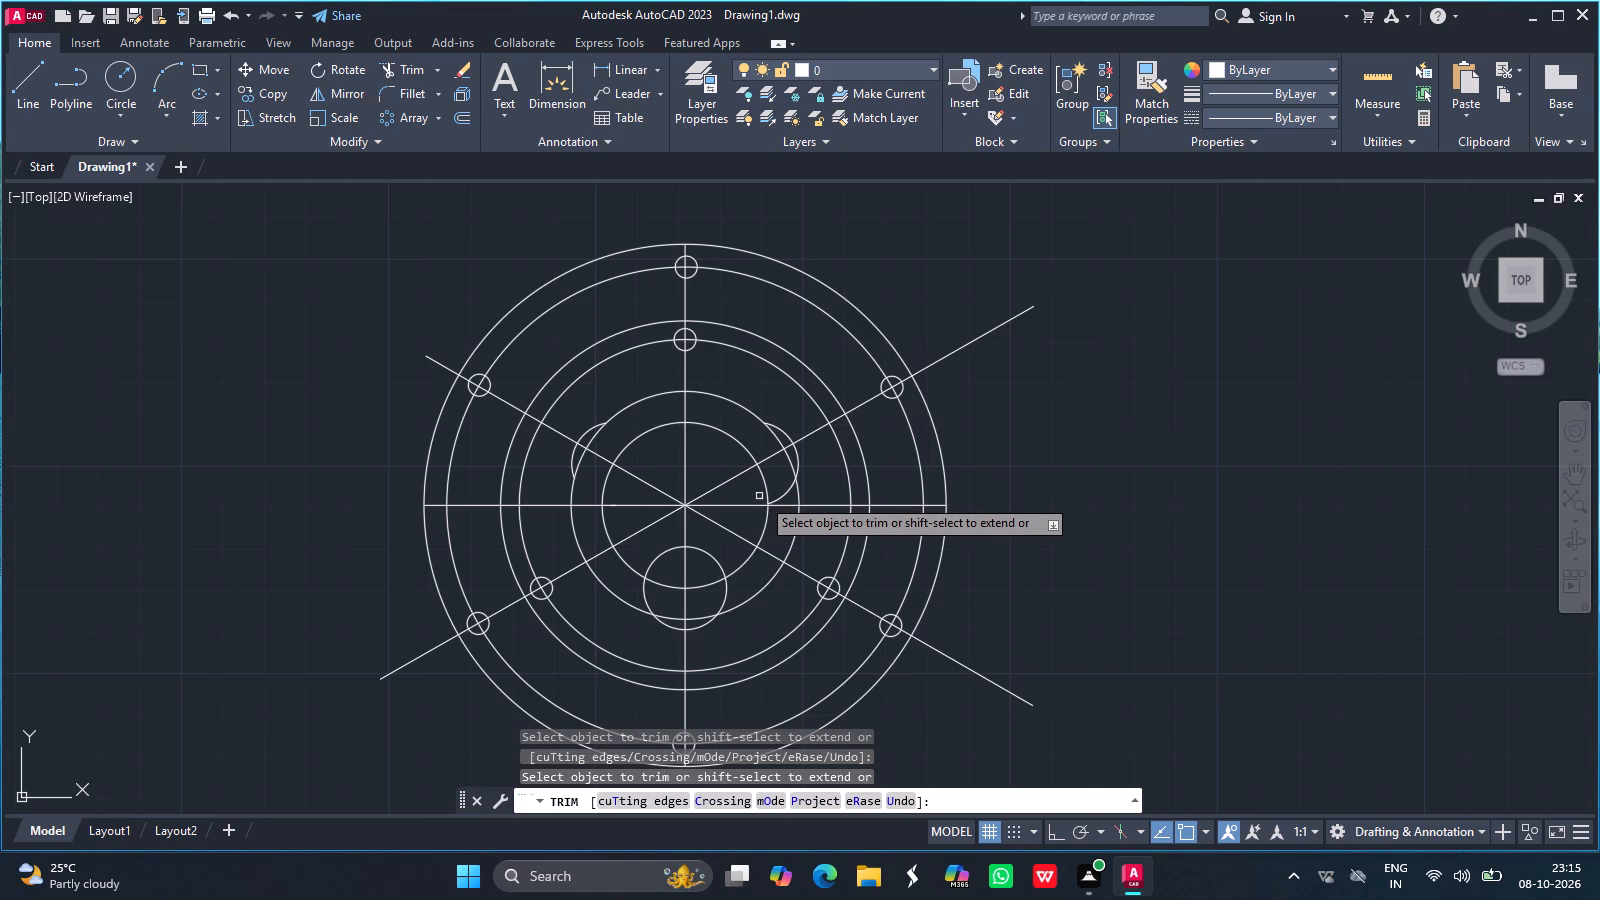
drag(761, 497, 780, 496)
click(780, 496)
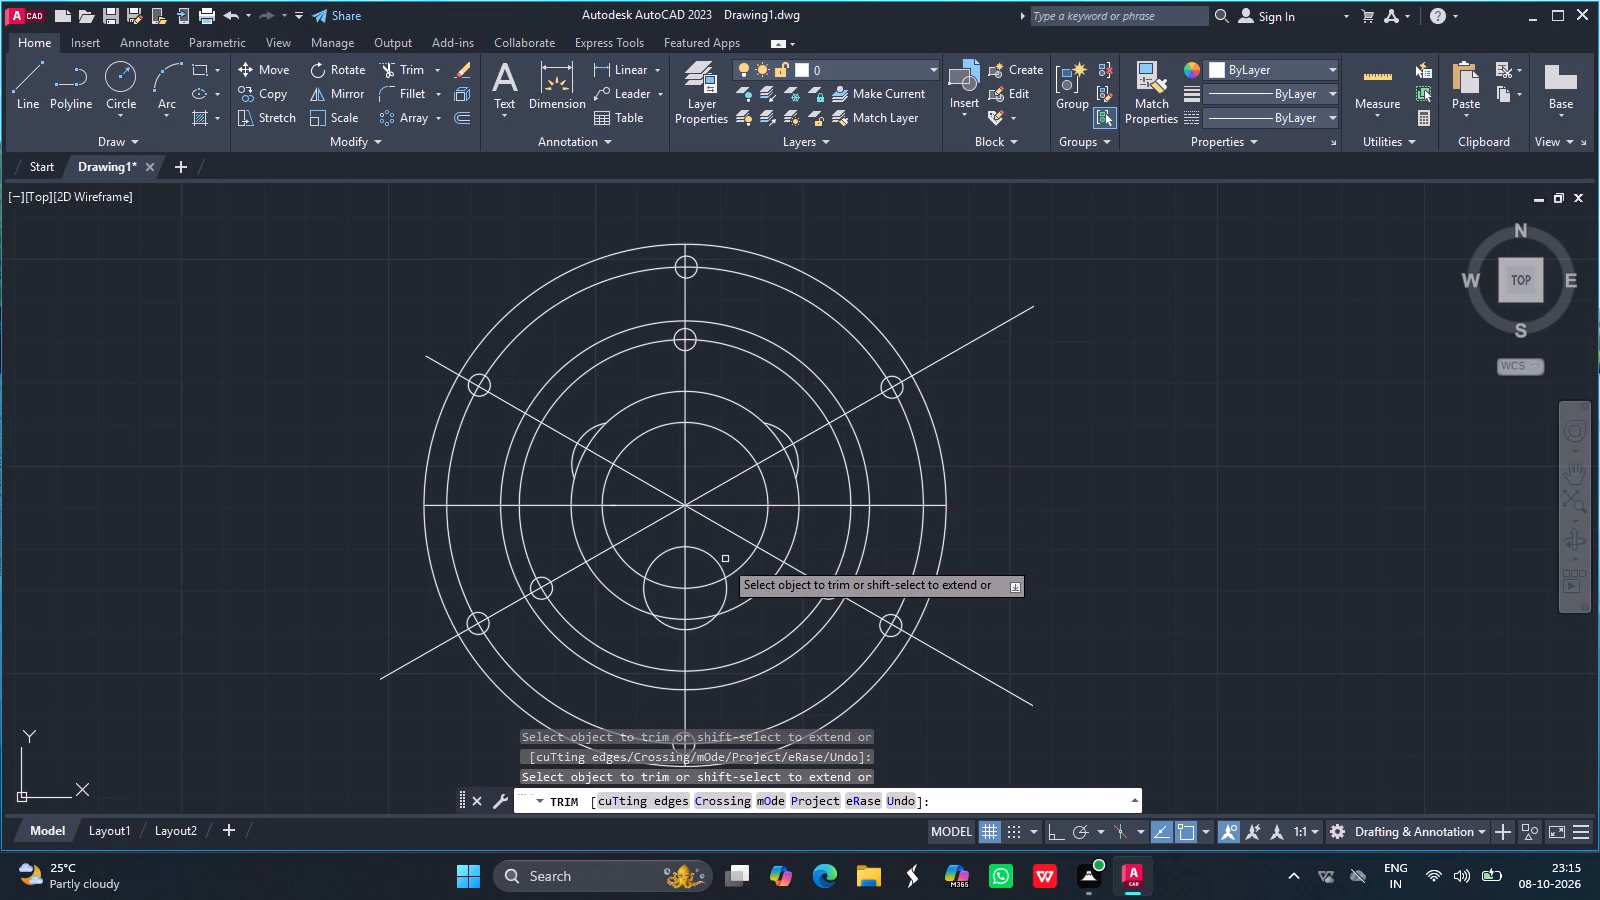
Trim the bottom radius-10 circle, removing its portion inside the 27.5-radius circle.
drag(717, 562, 654, 553)
drag(654, 553, 654, 562)
click(654, 562)
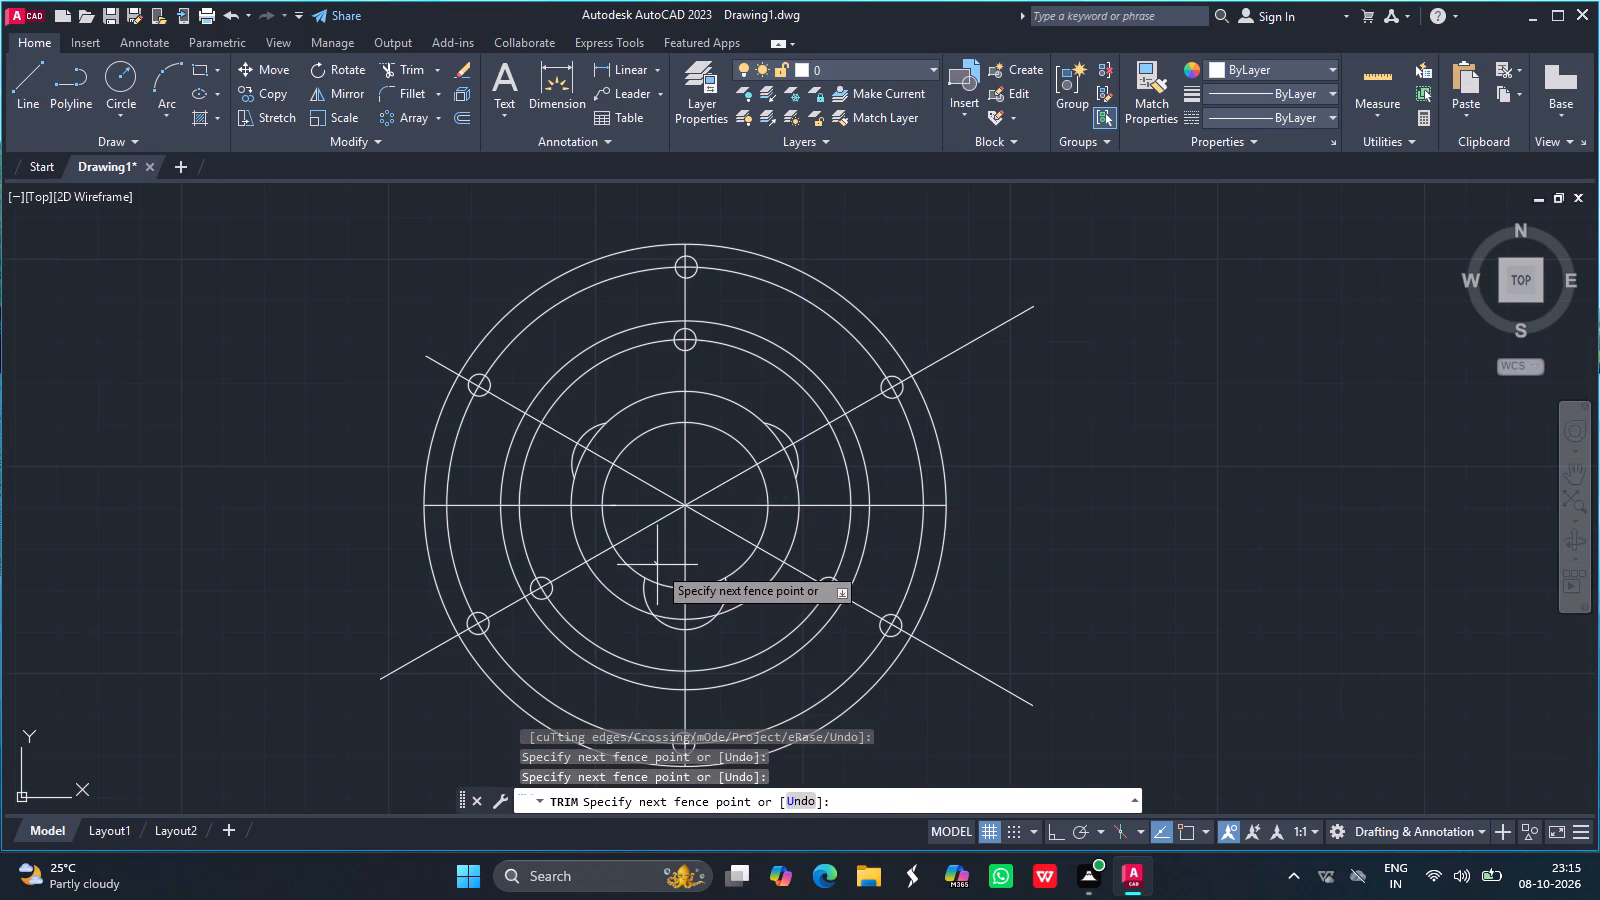
click(657, 565)
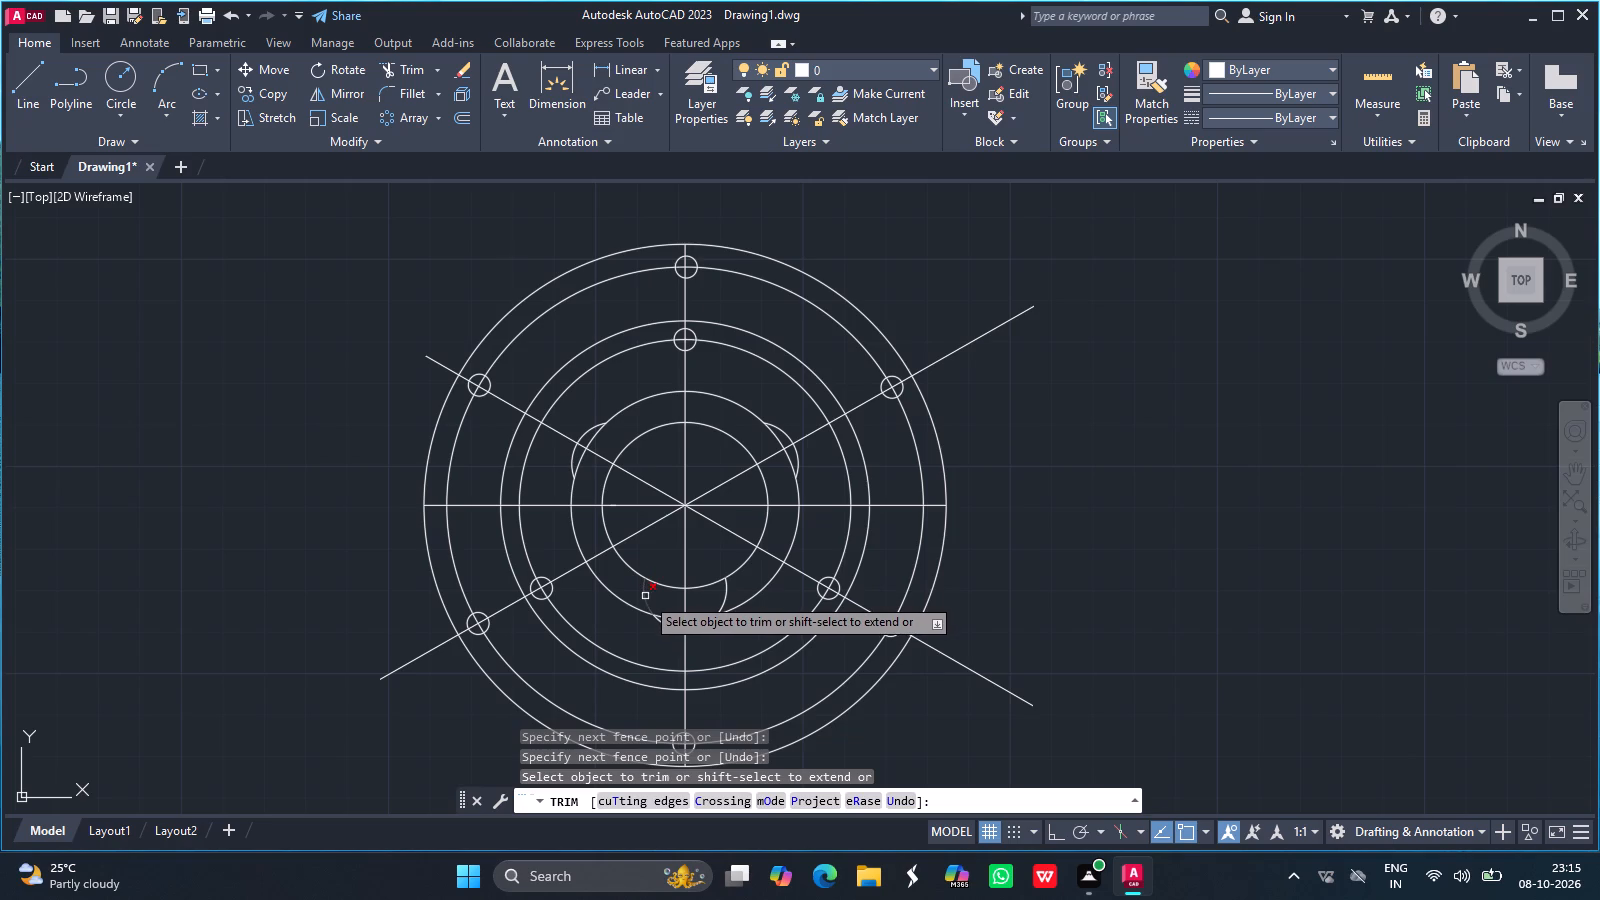
click(644, 596)
click(725, 602)
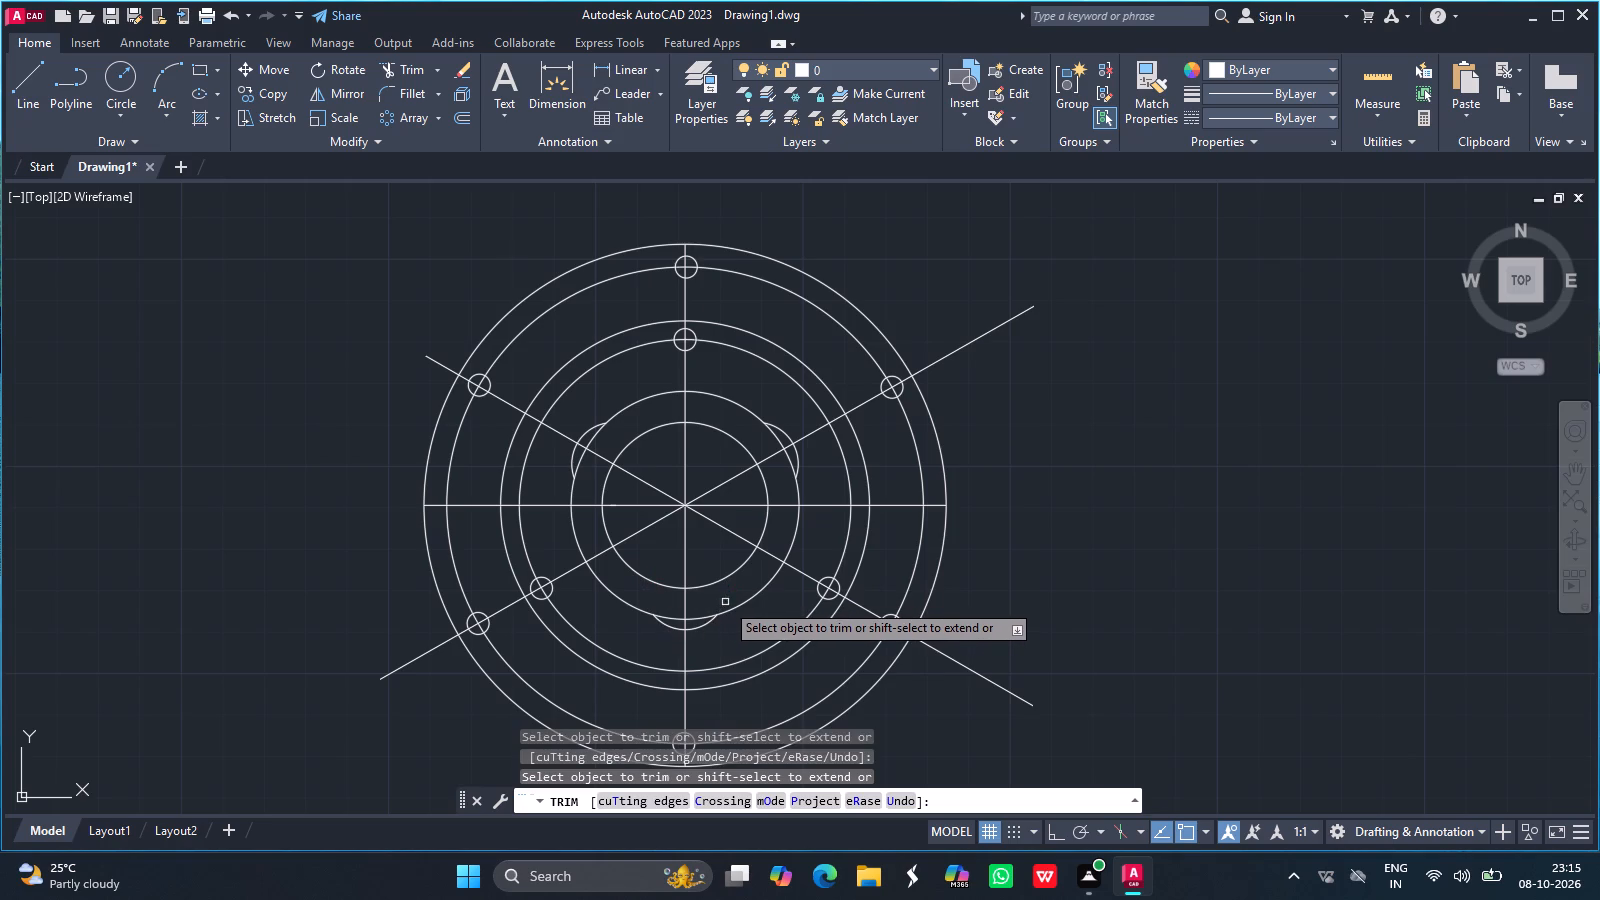
Trim away the 27.5-radius circle's arcs inside the three lobes to form one continuous lobed outline.
drag(703, 616, 674, 620)
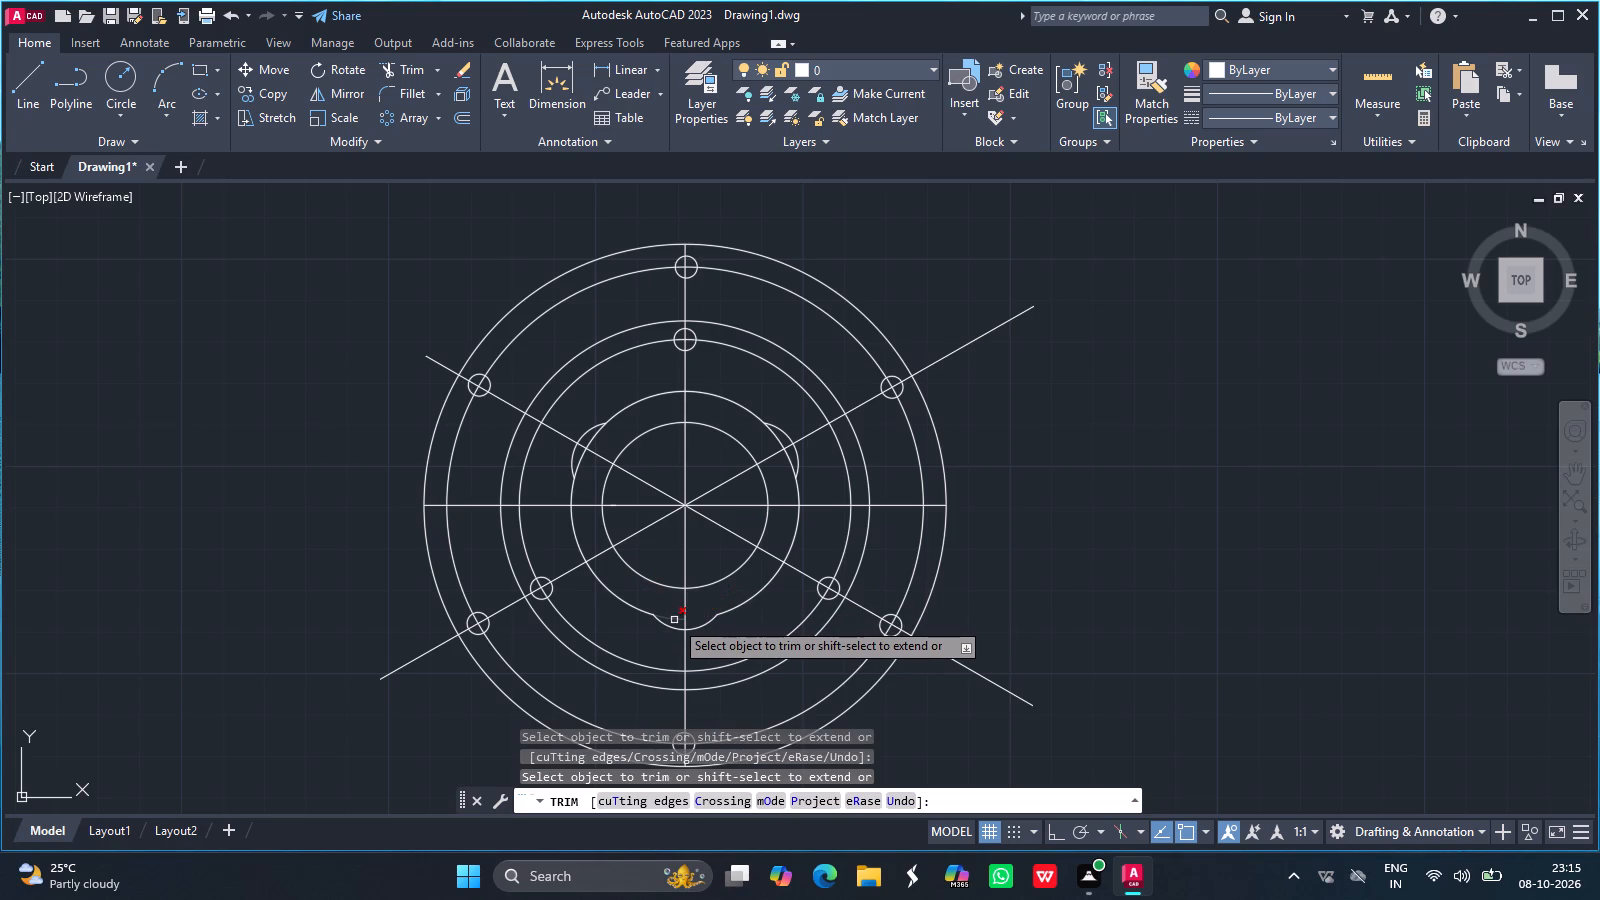
click(674, 620)
click(579, 462)
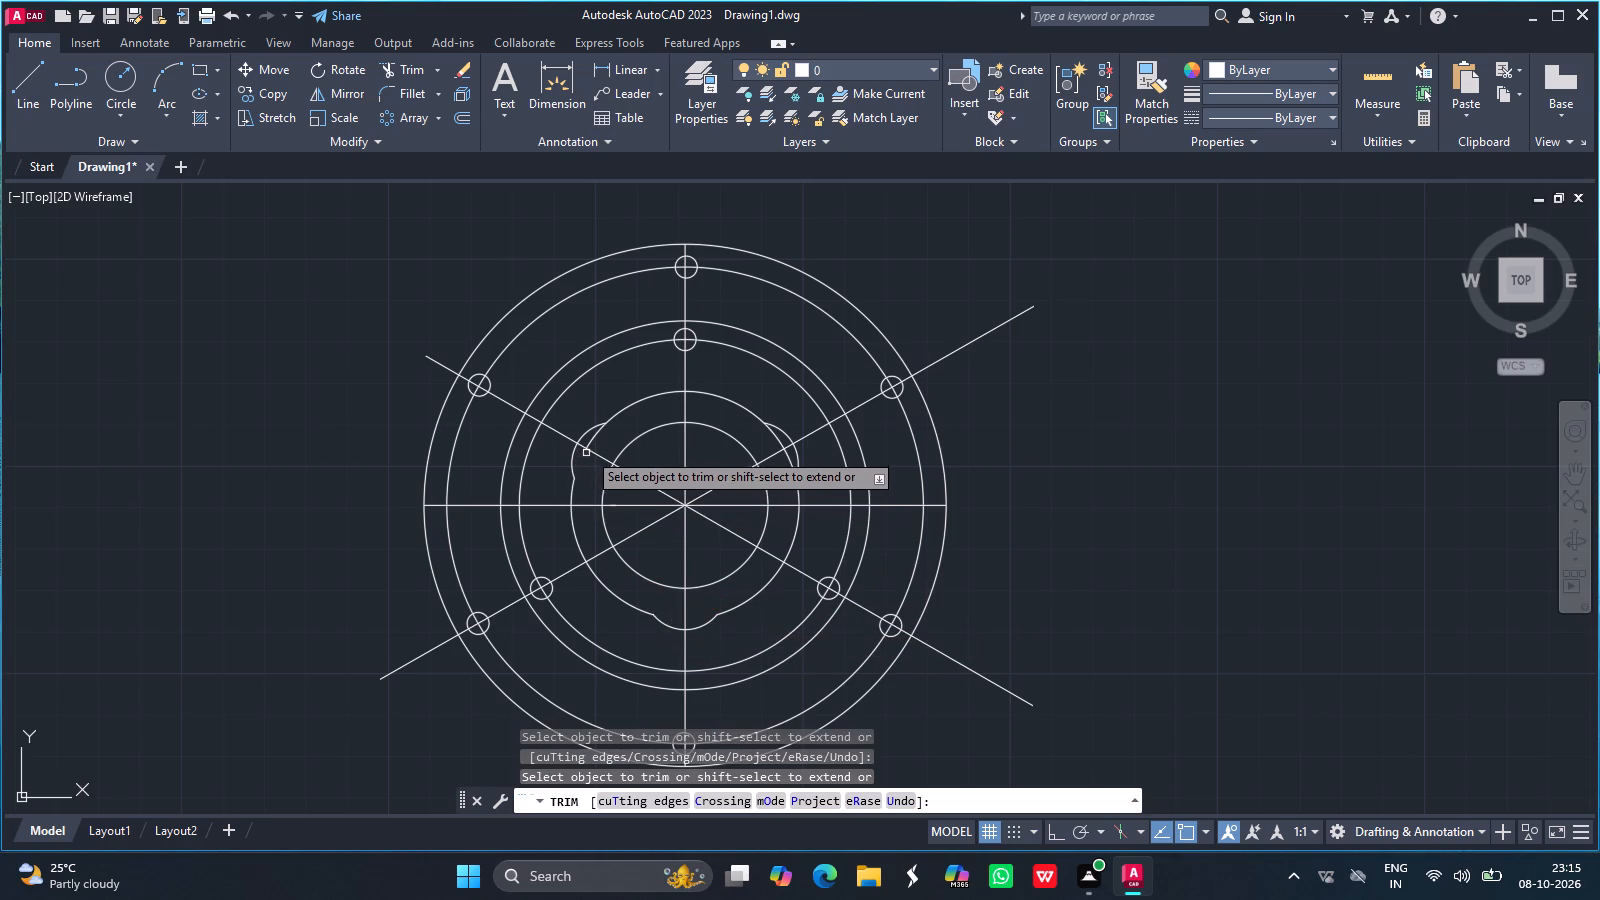
click(591, 440)
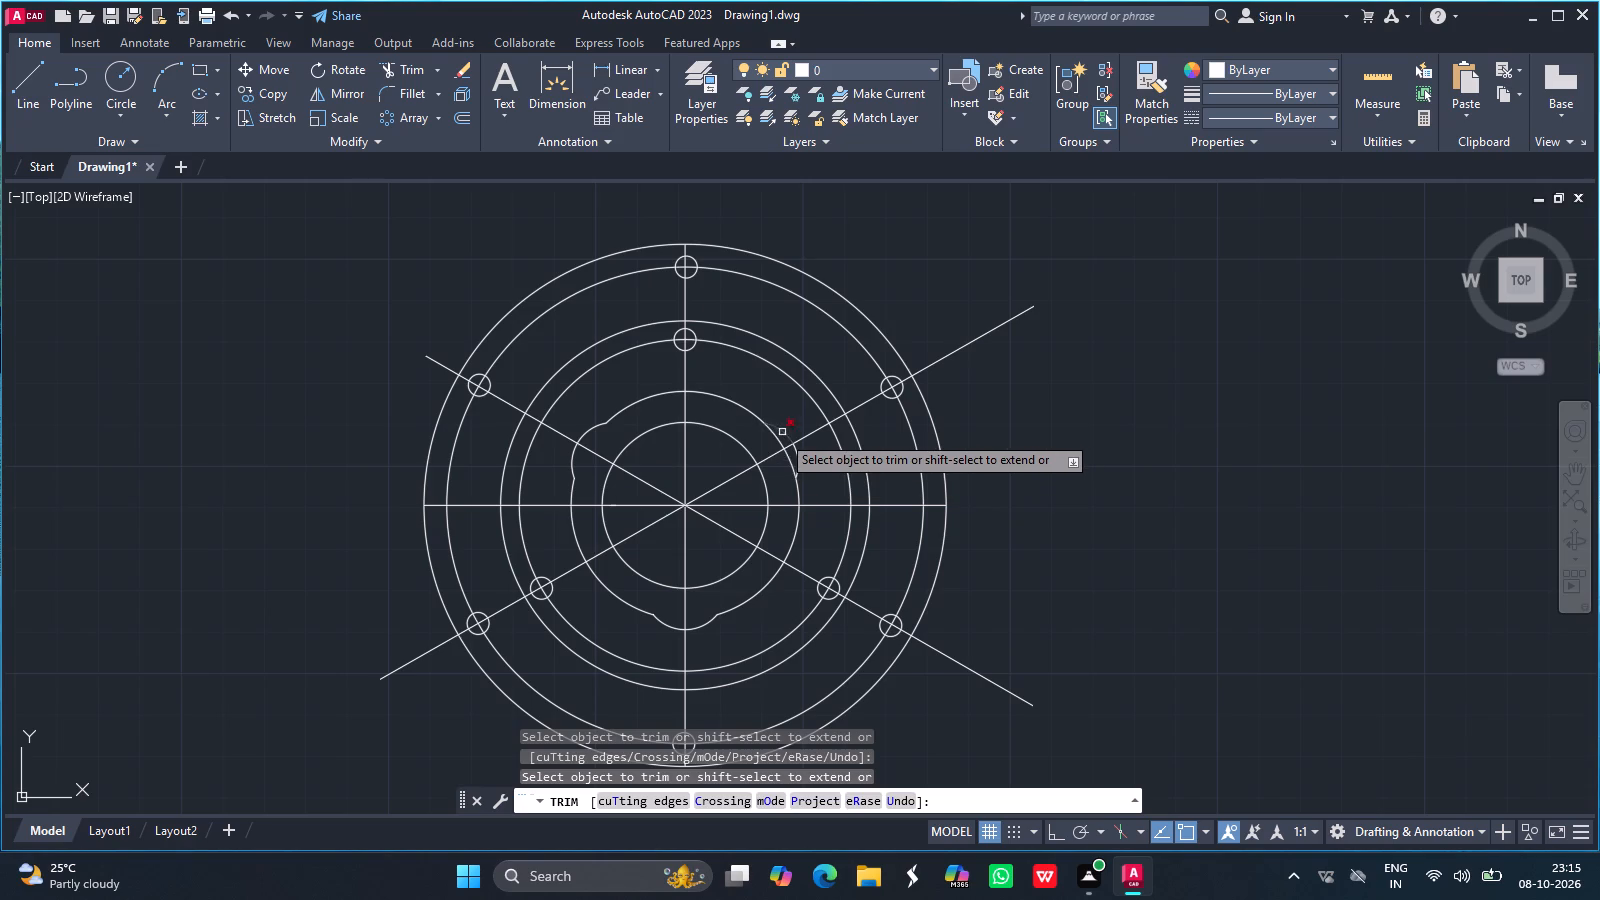
drag(779, 437, 789, 458)
click(789, 458)
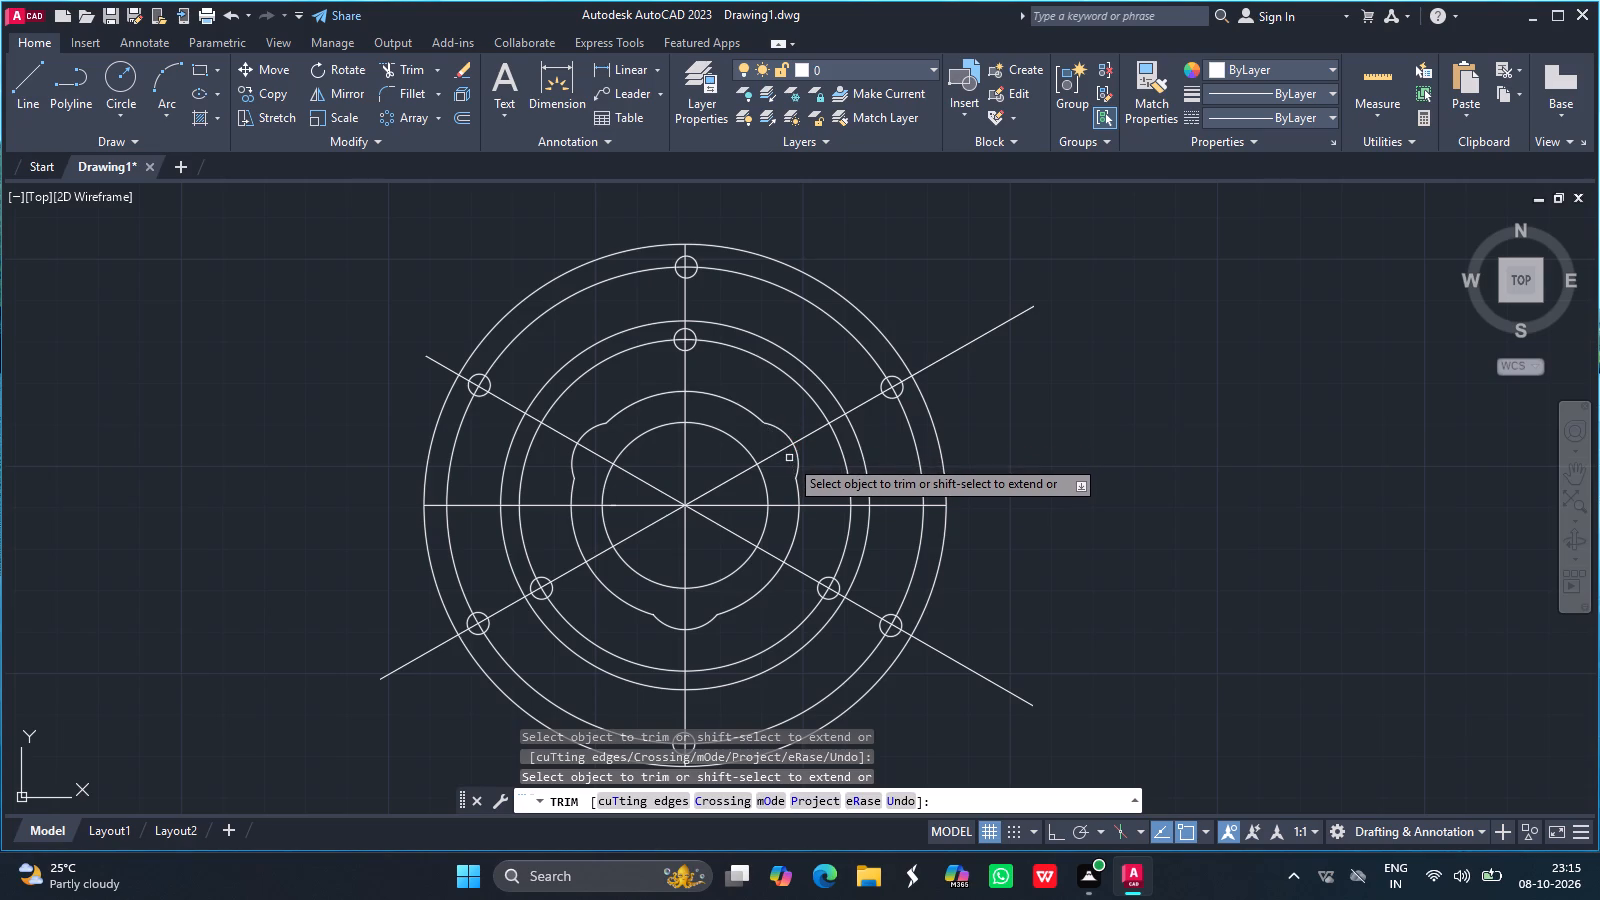
key(Return)
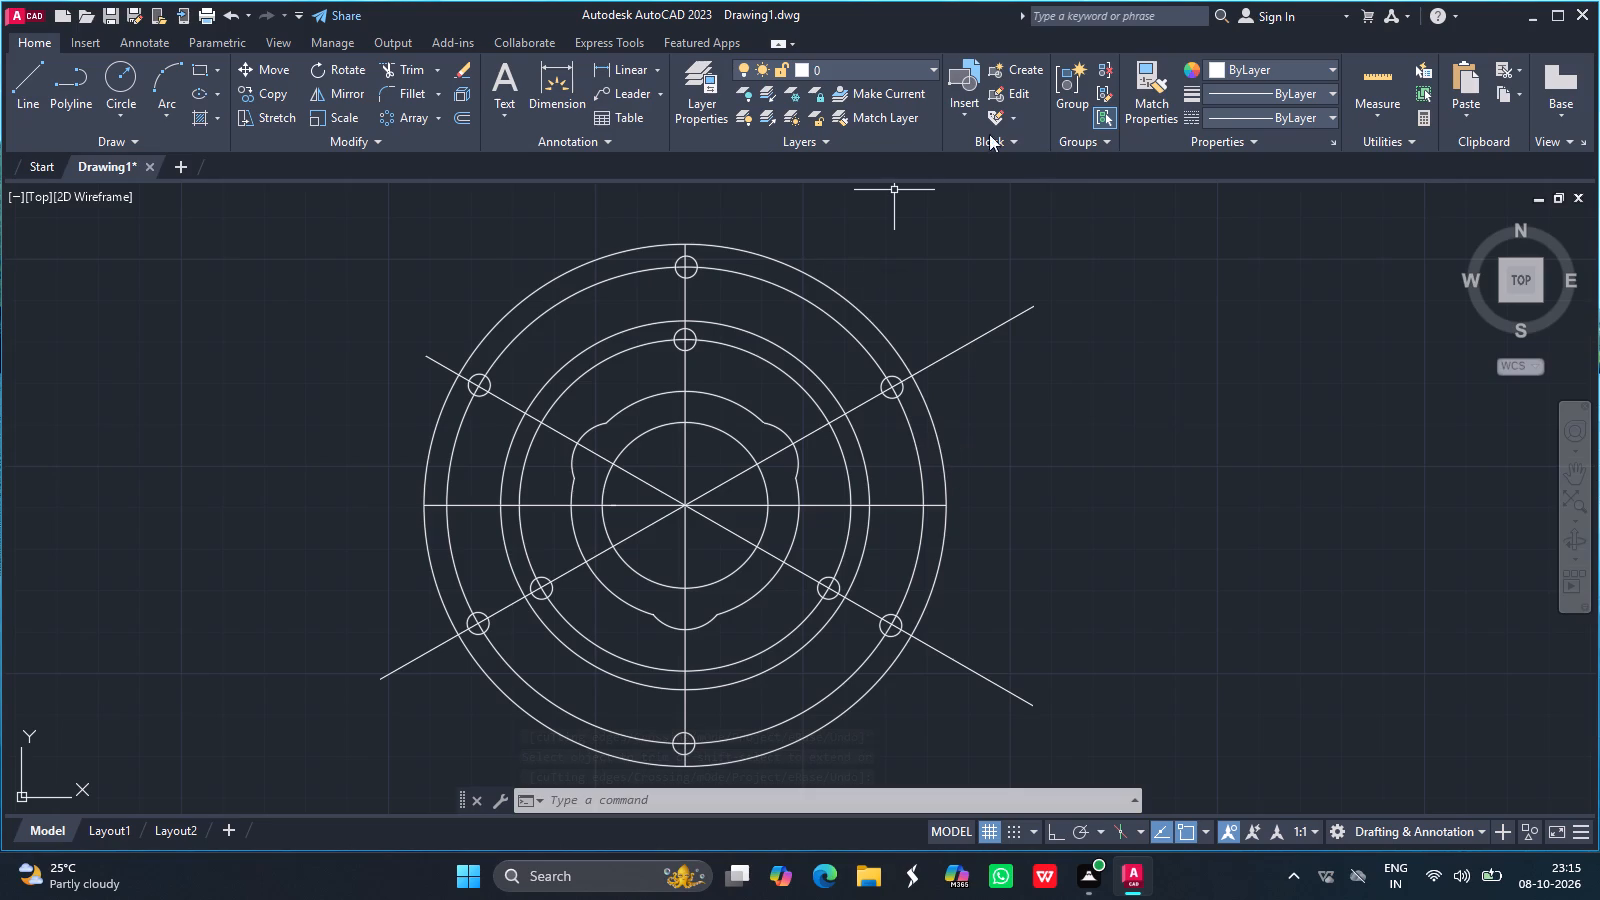
Load the CENTER linetype from acadiso.lin into the drawing.
click(1269, 116)
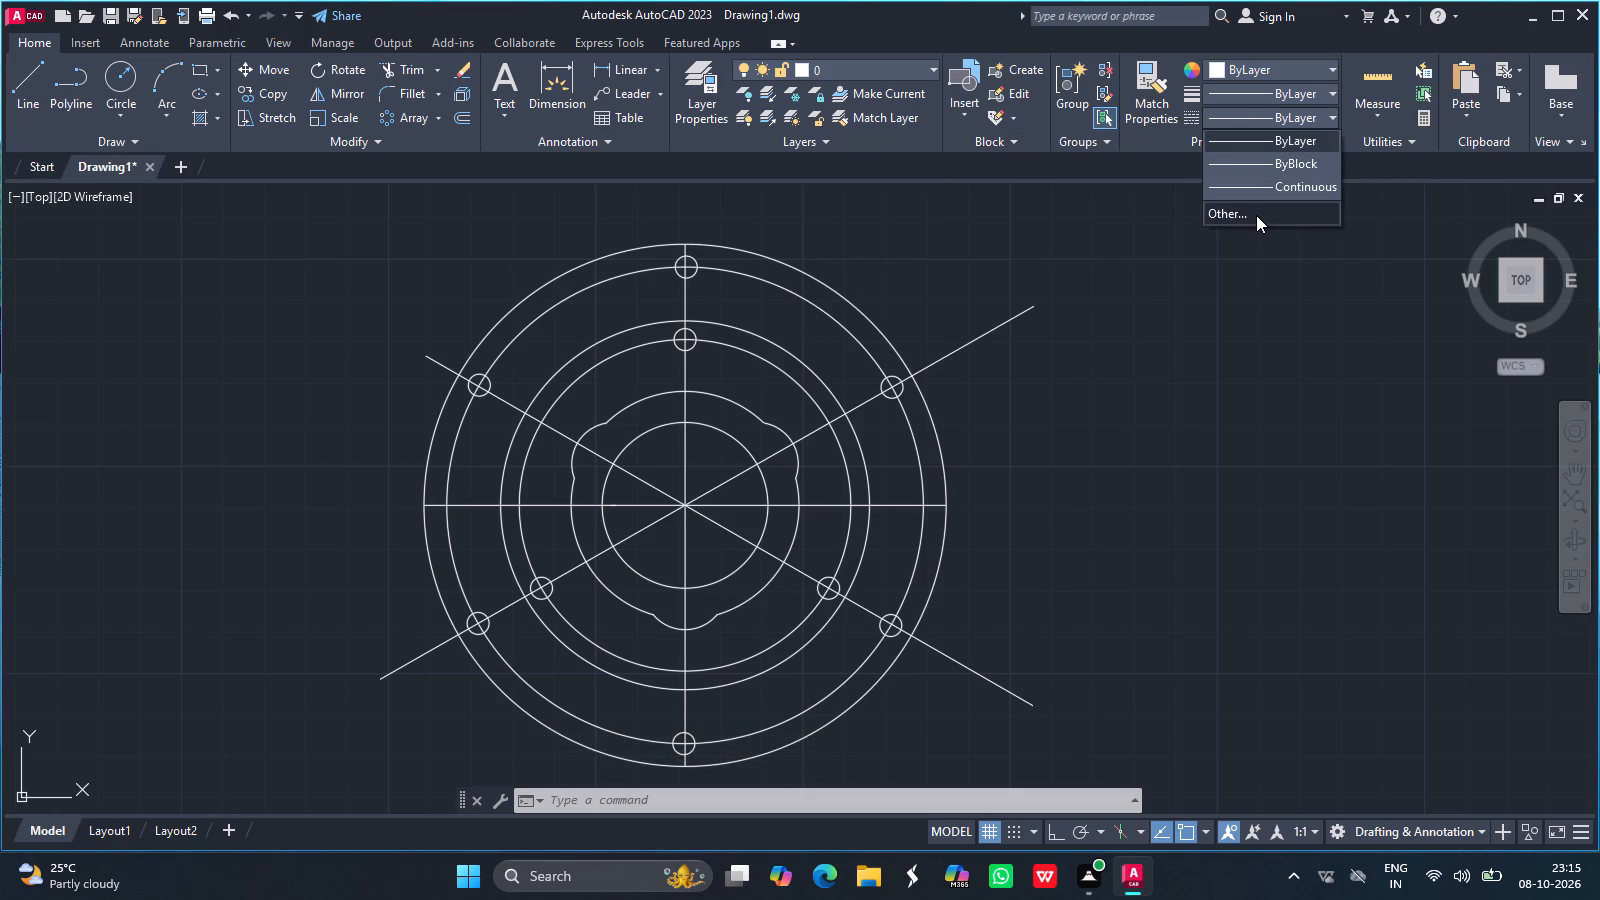
click(1255, 214)
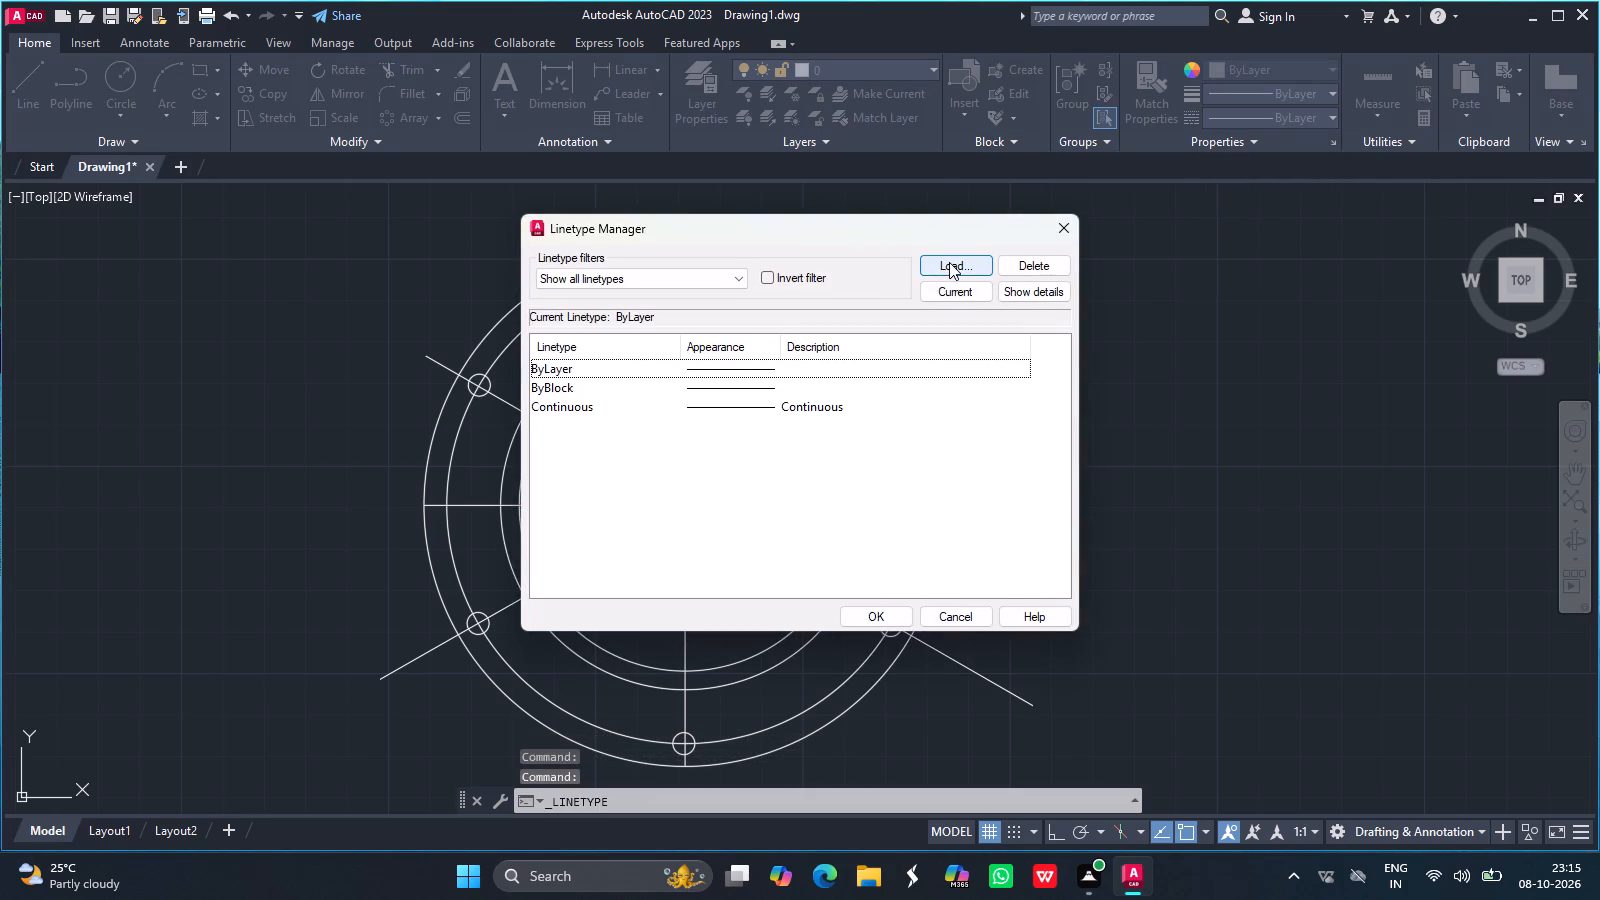
click(949, 262)
scroll(760, 434, down, 4)
scroll(684, 496, down, 1)
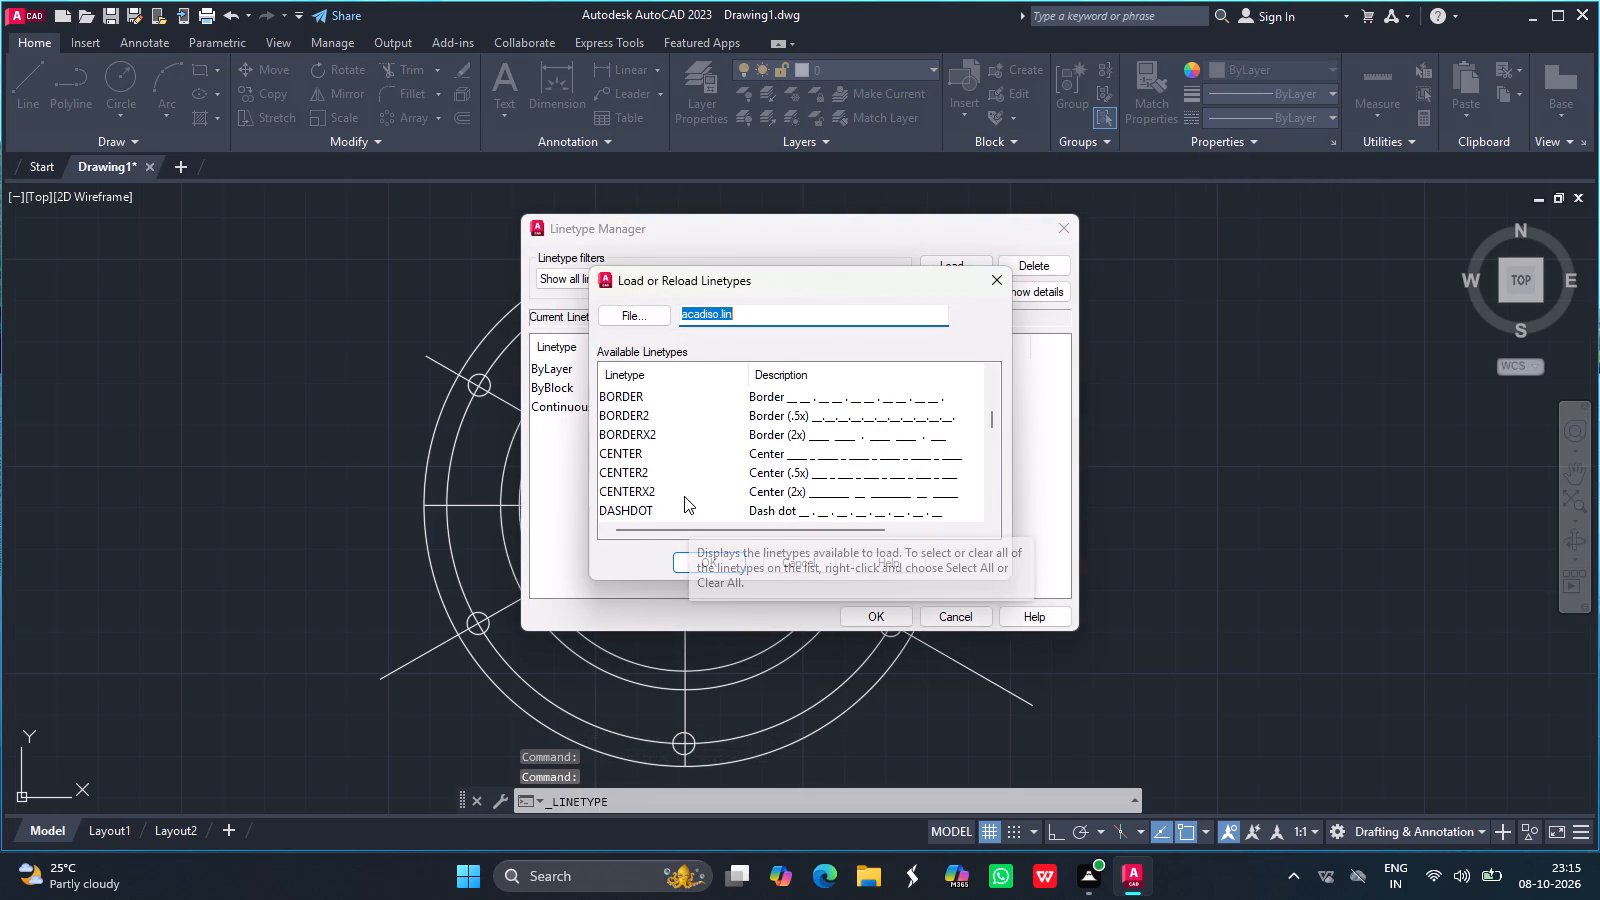
scroll(684, 496, down, 1)
click(635, 395)
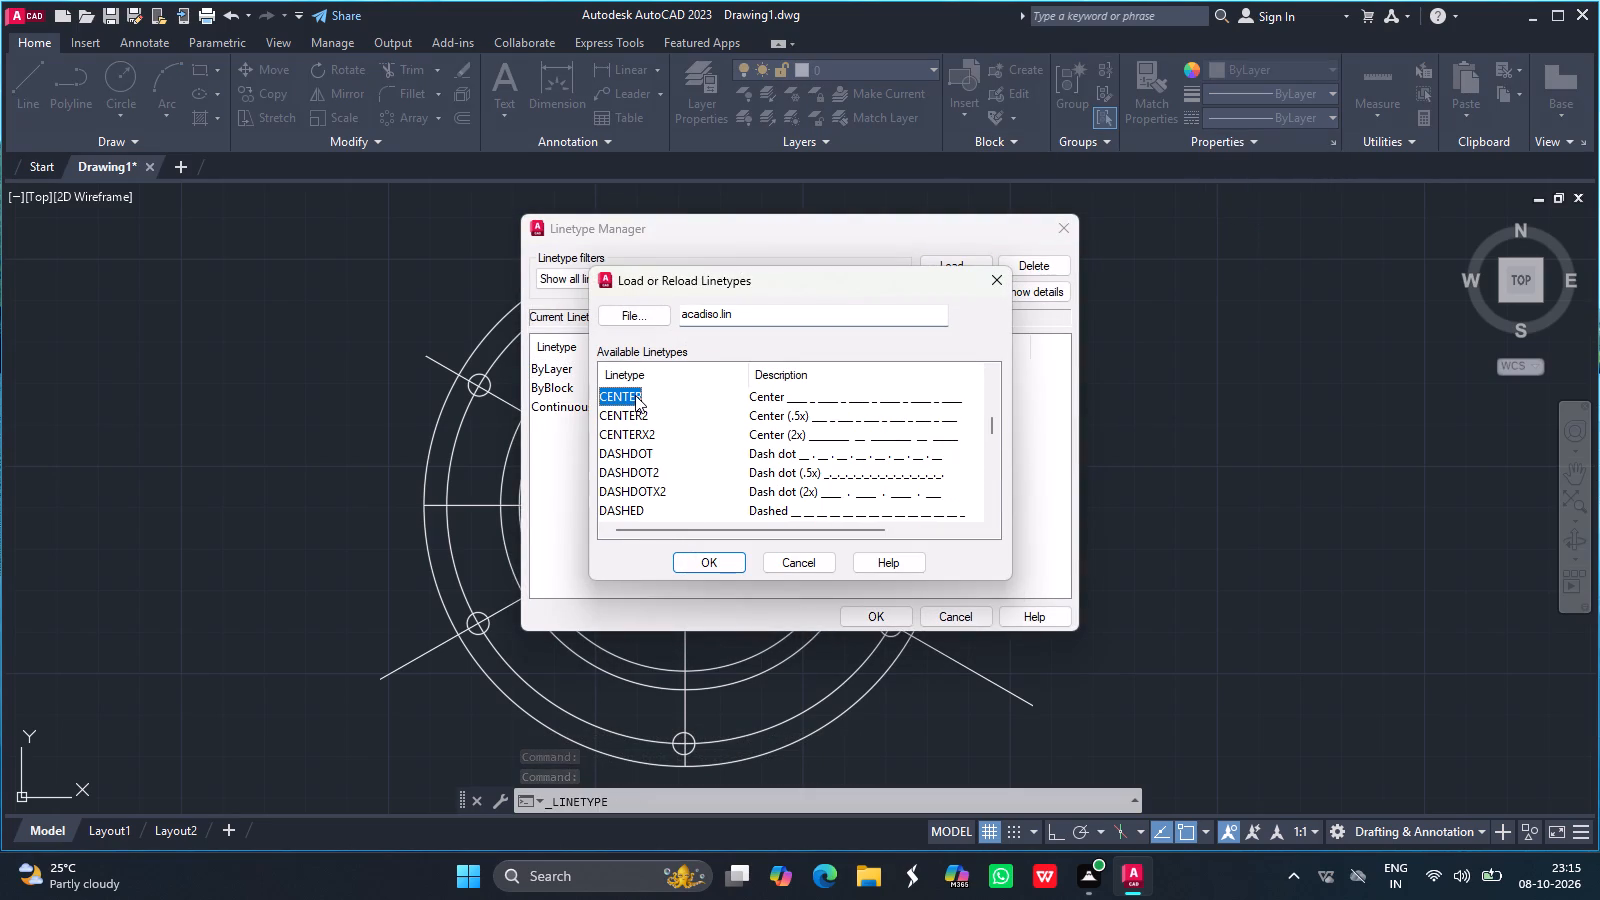
click(713, 564)
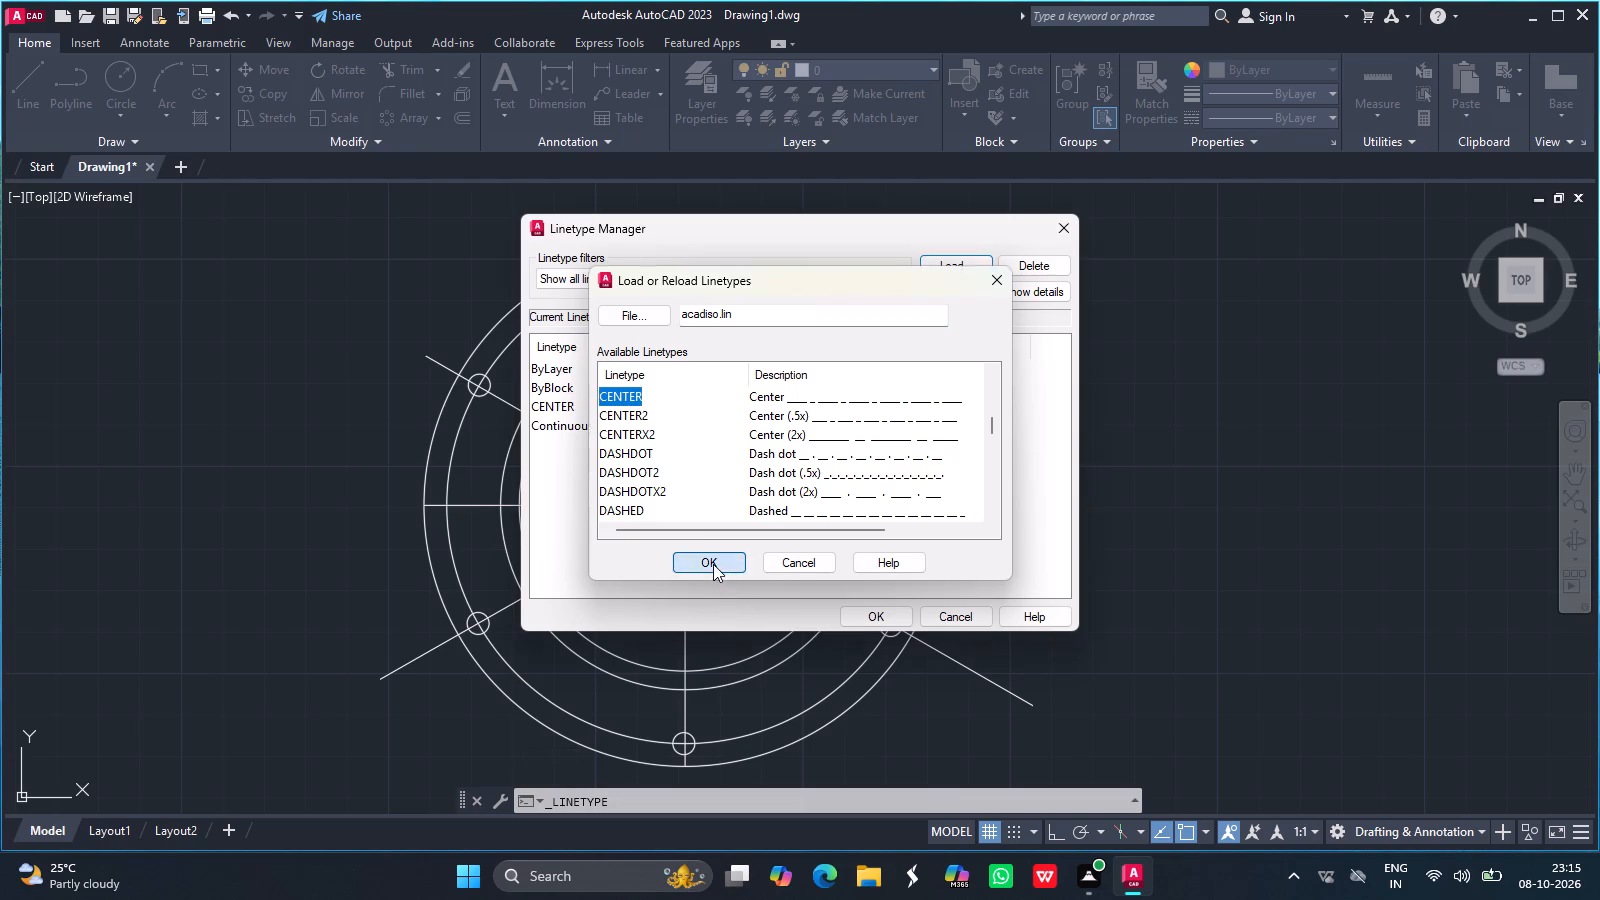
click(872, 610)
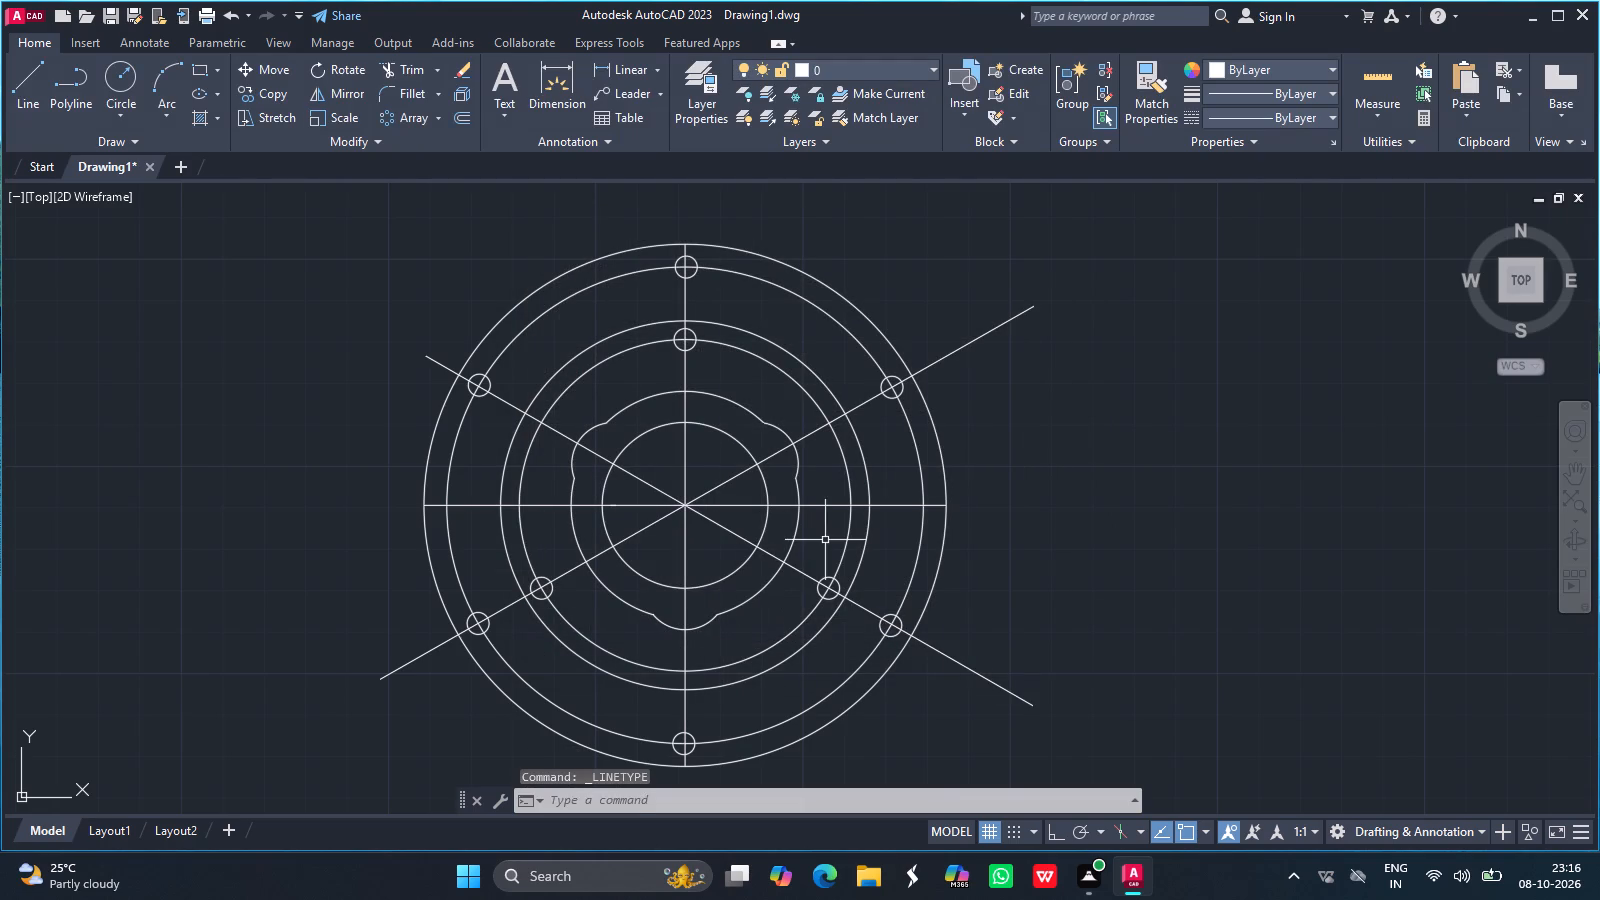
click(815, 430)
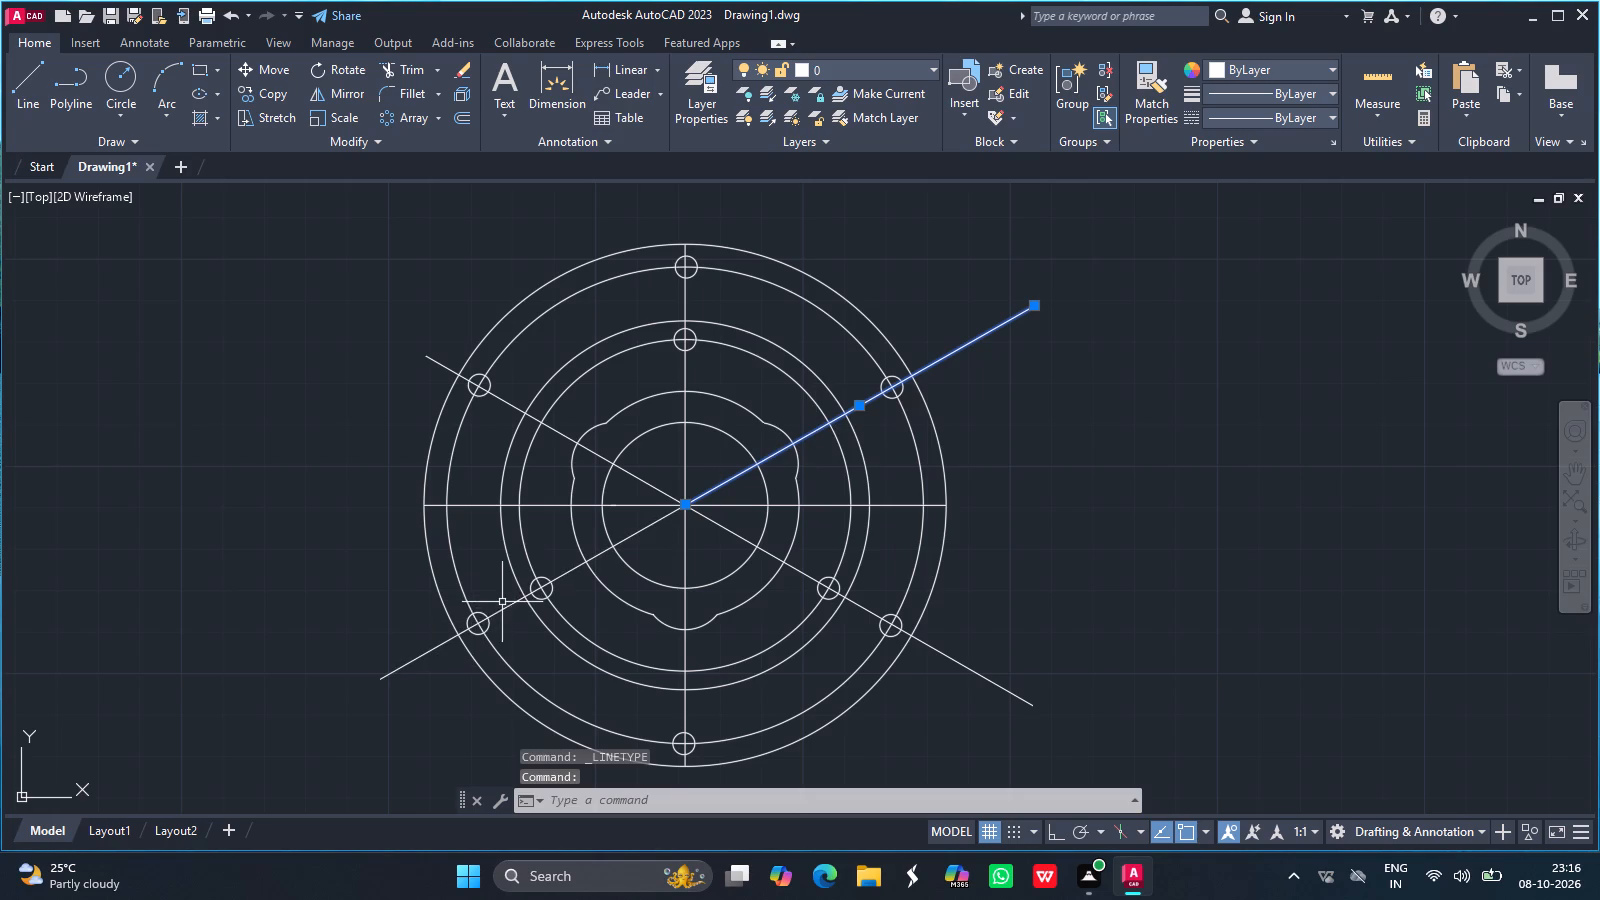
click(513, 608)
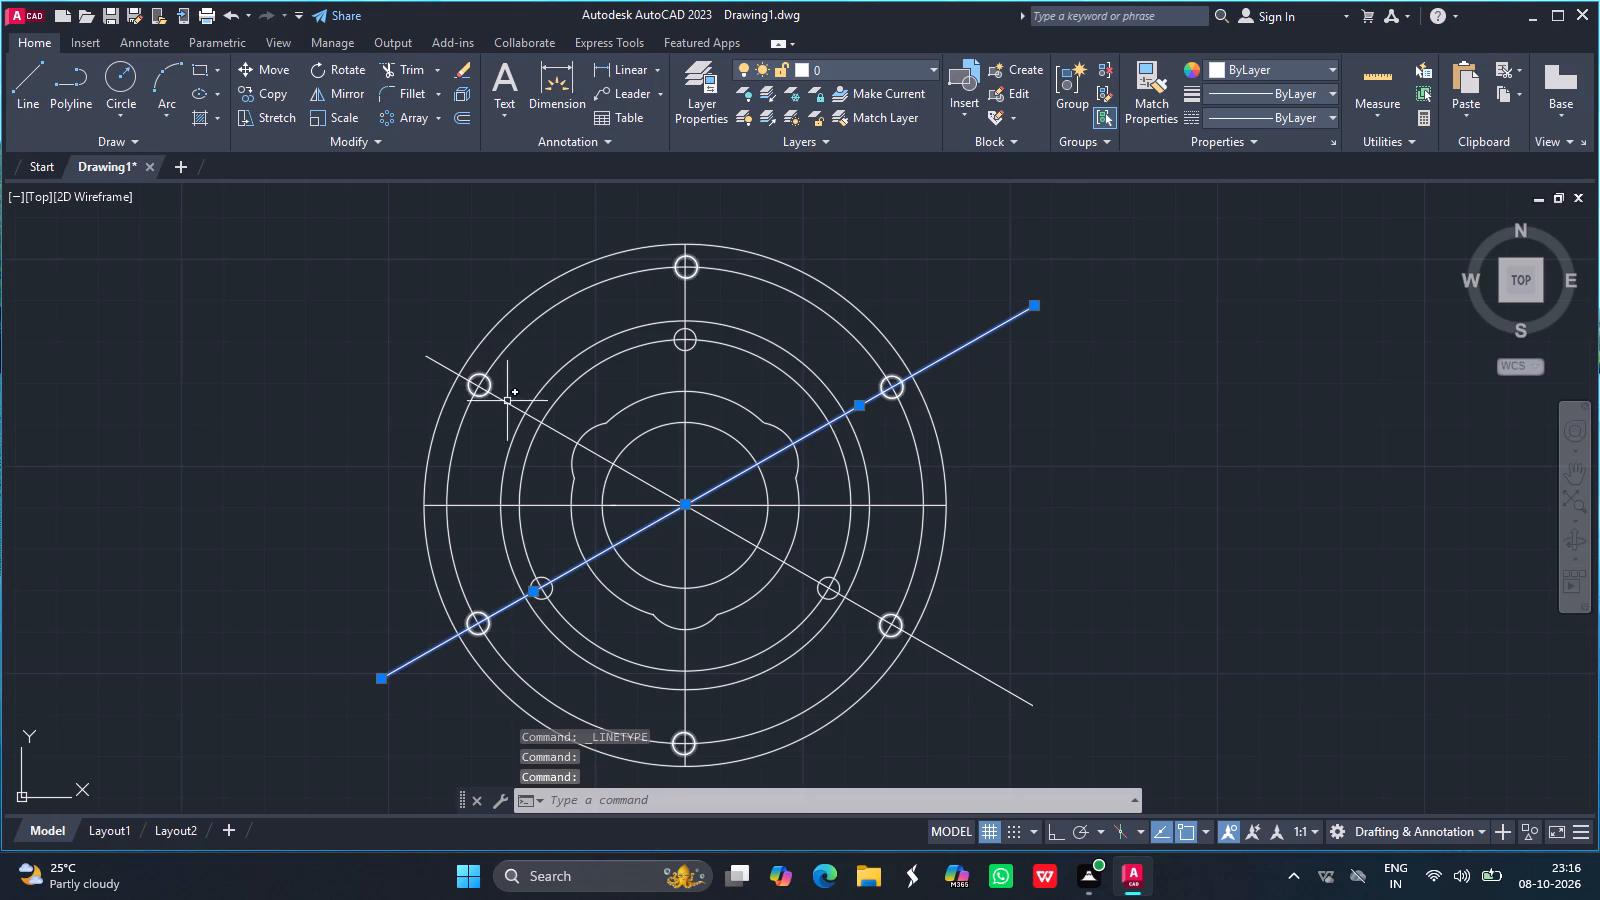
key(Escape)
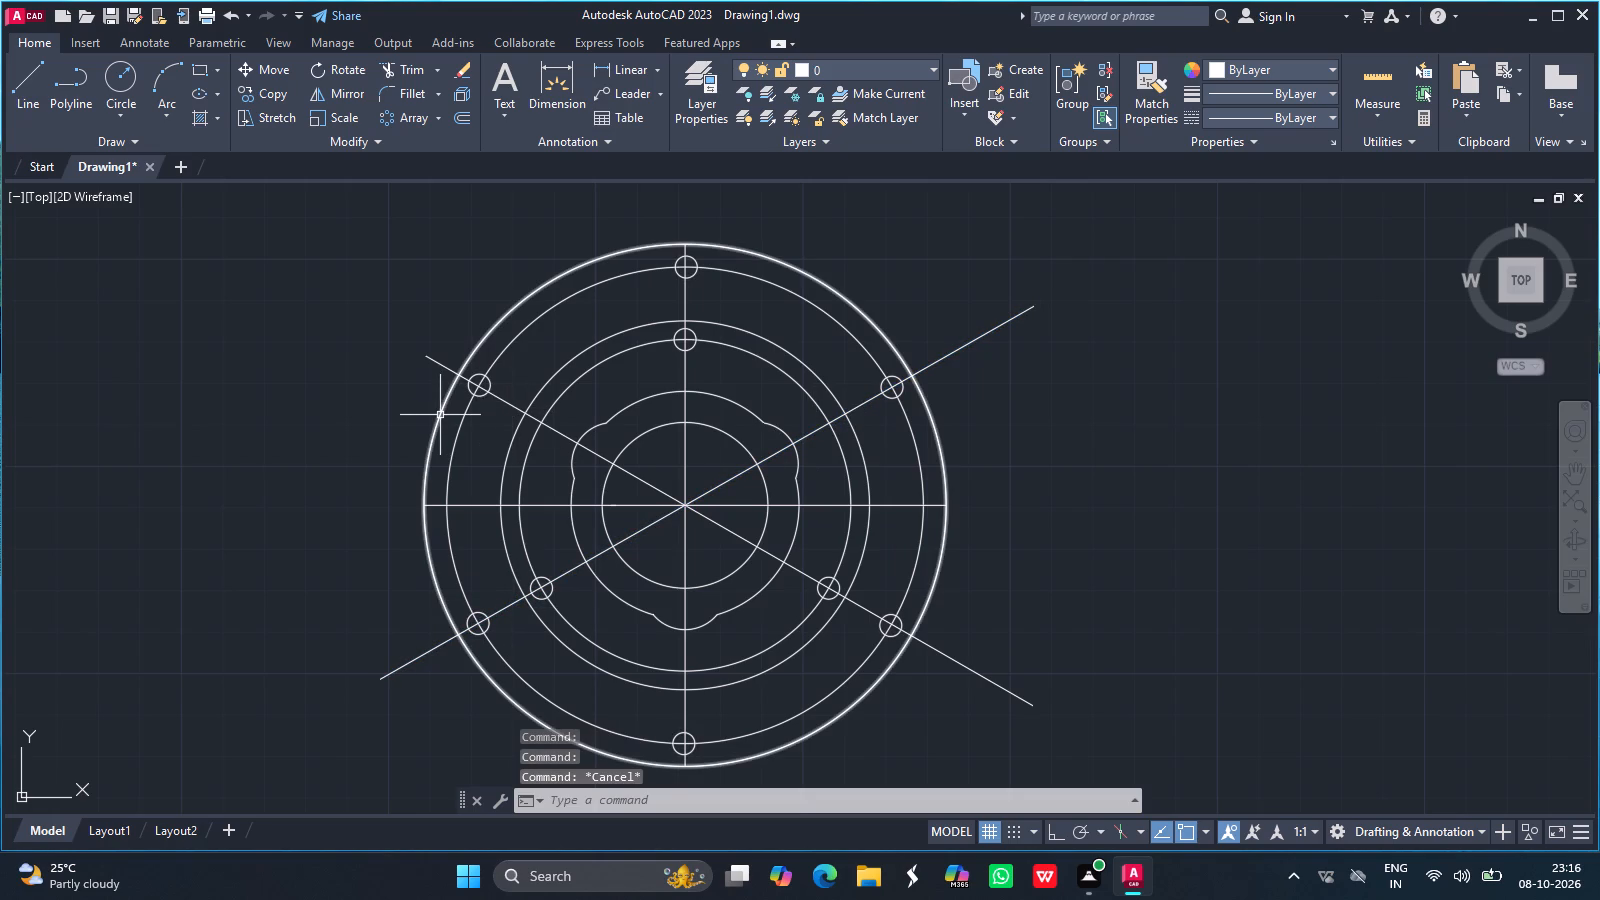
Trim the four diagonal construction lines' ends that extend beyond the outermost circle.
click(404, 66)
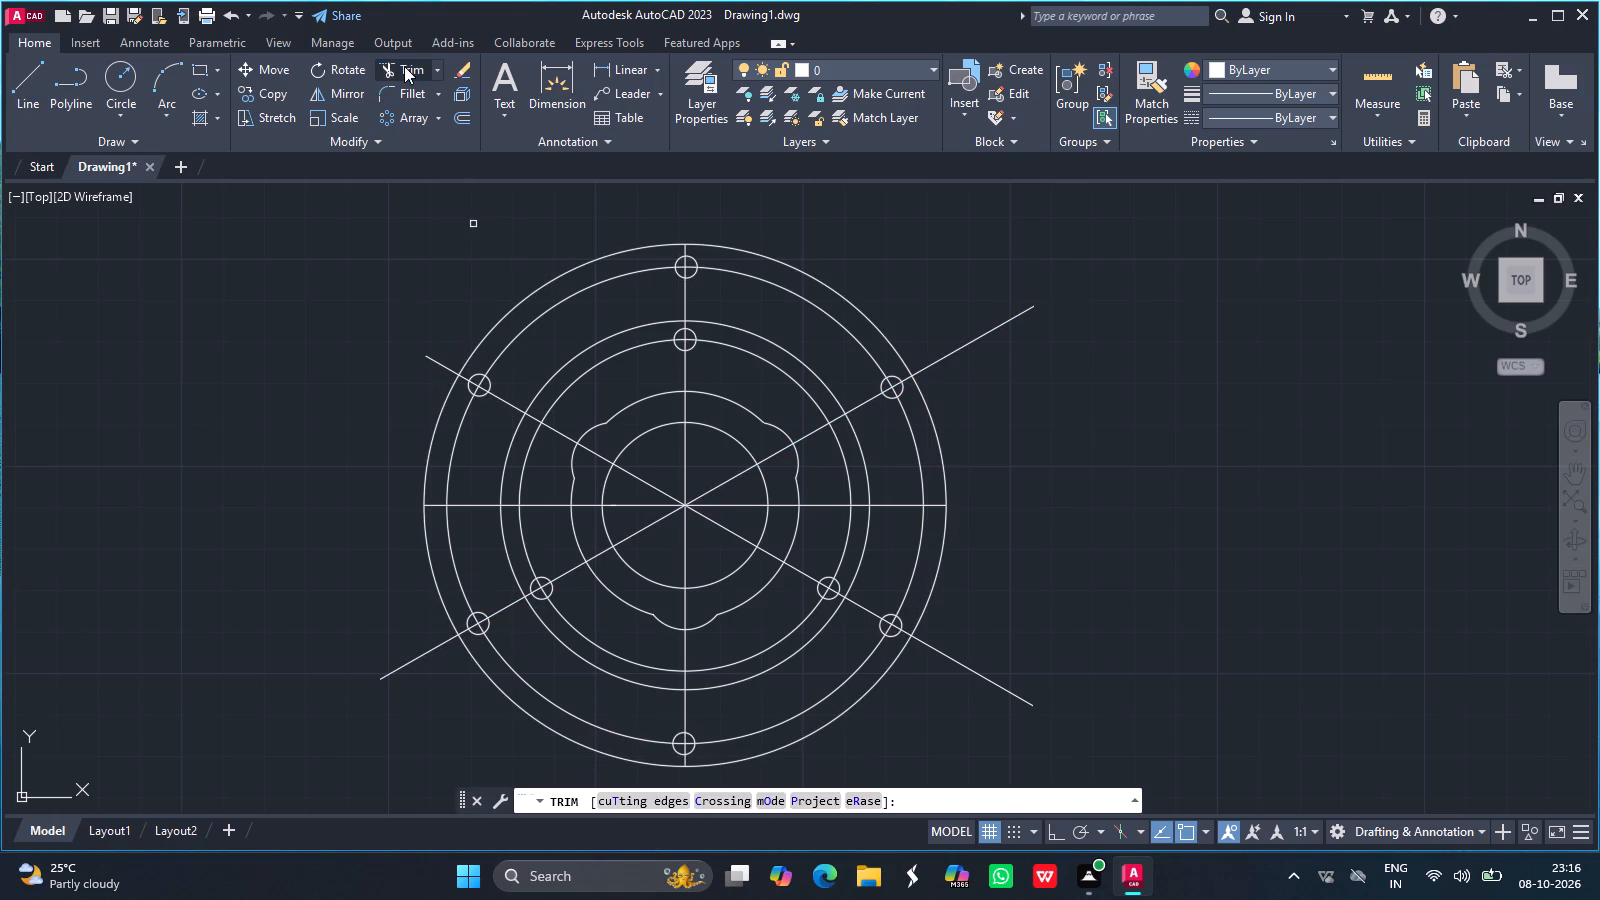
click(973, 341)
click(992, 684)
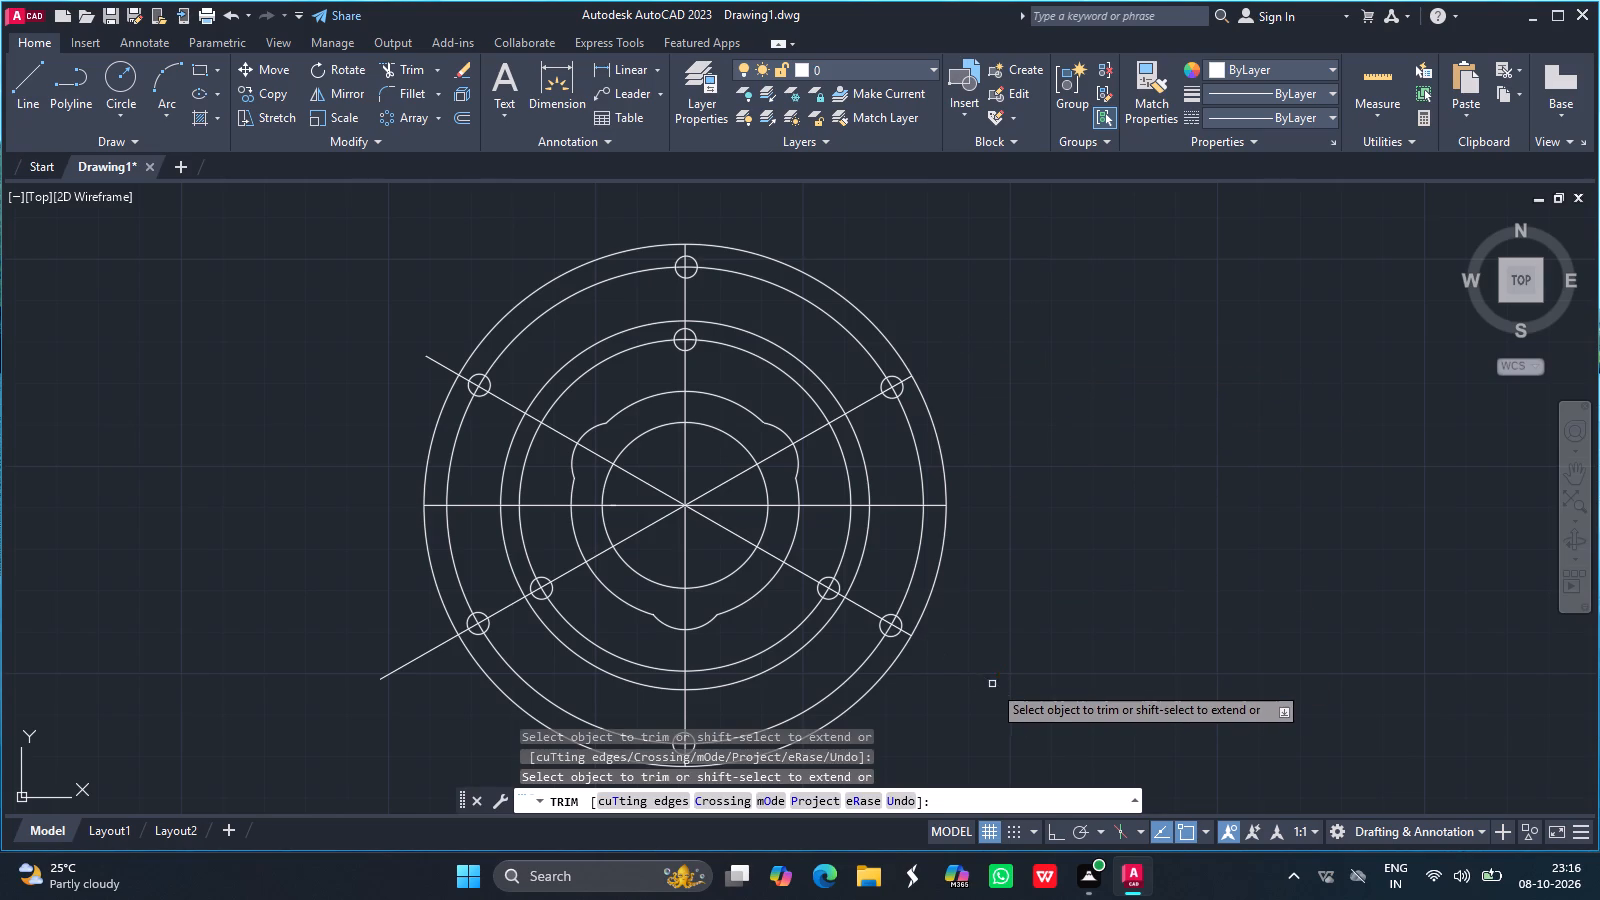
ctrl+scroll(737, 648, down, 1)
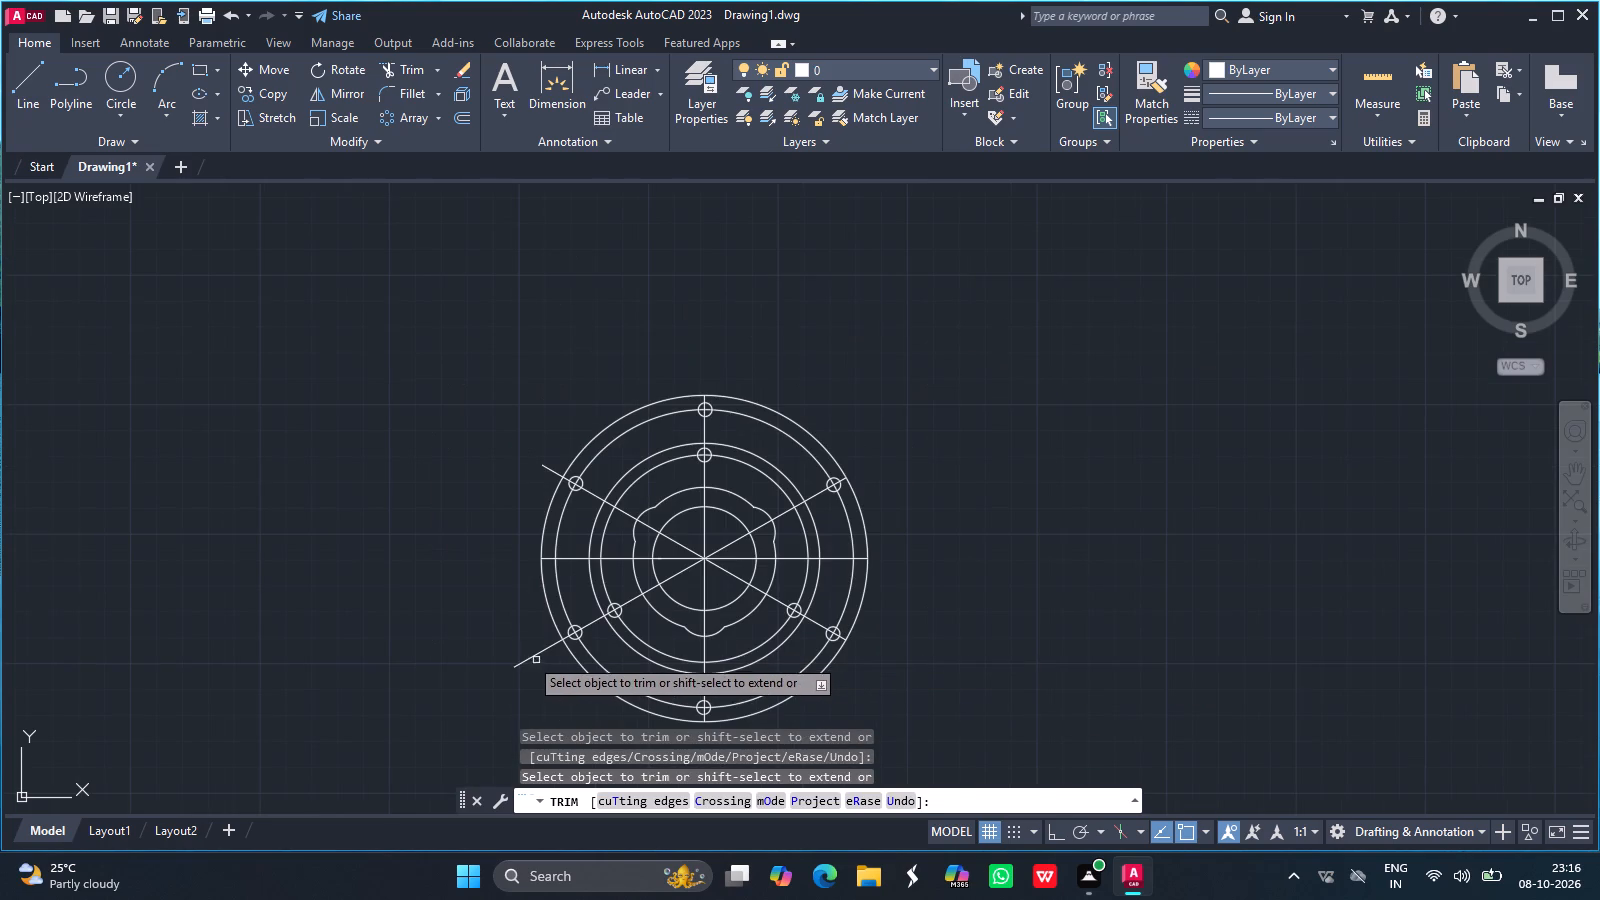
click(538, 655)
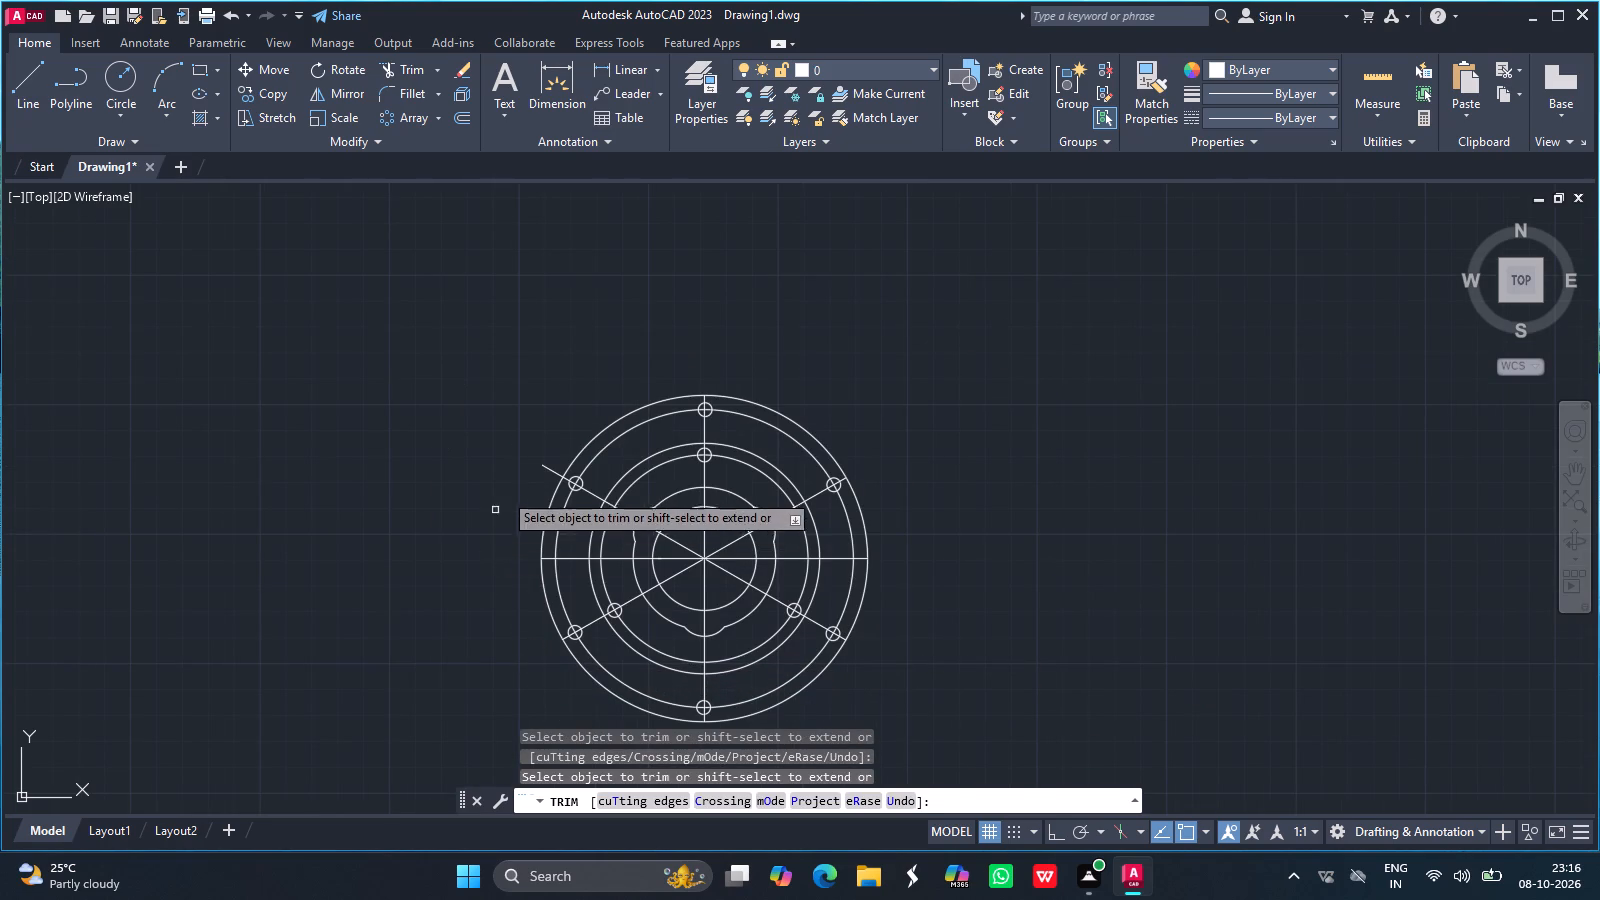
click(552, 471)
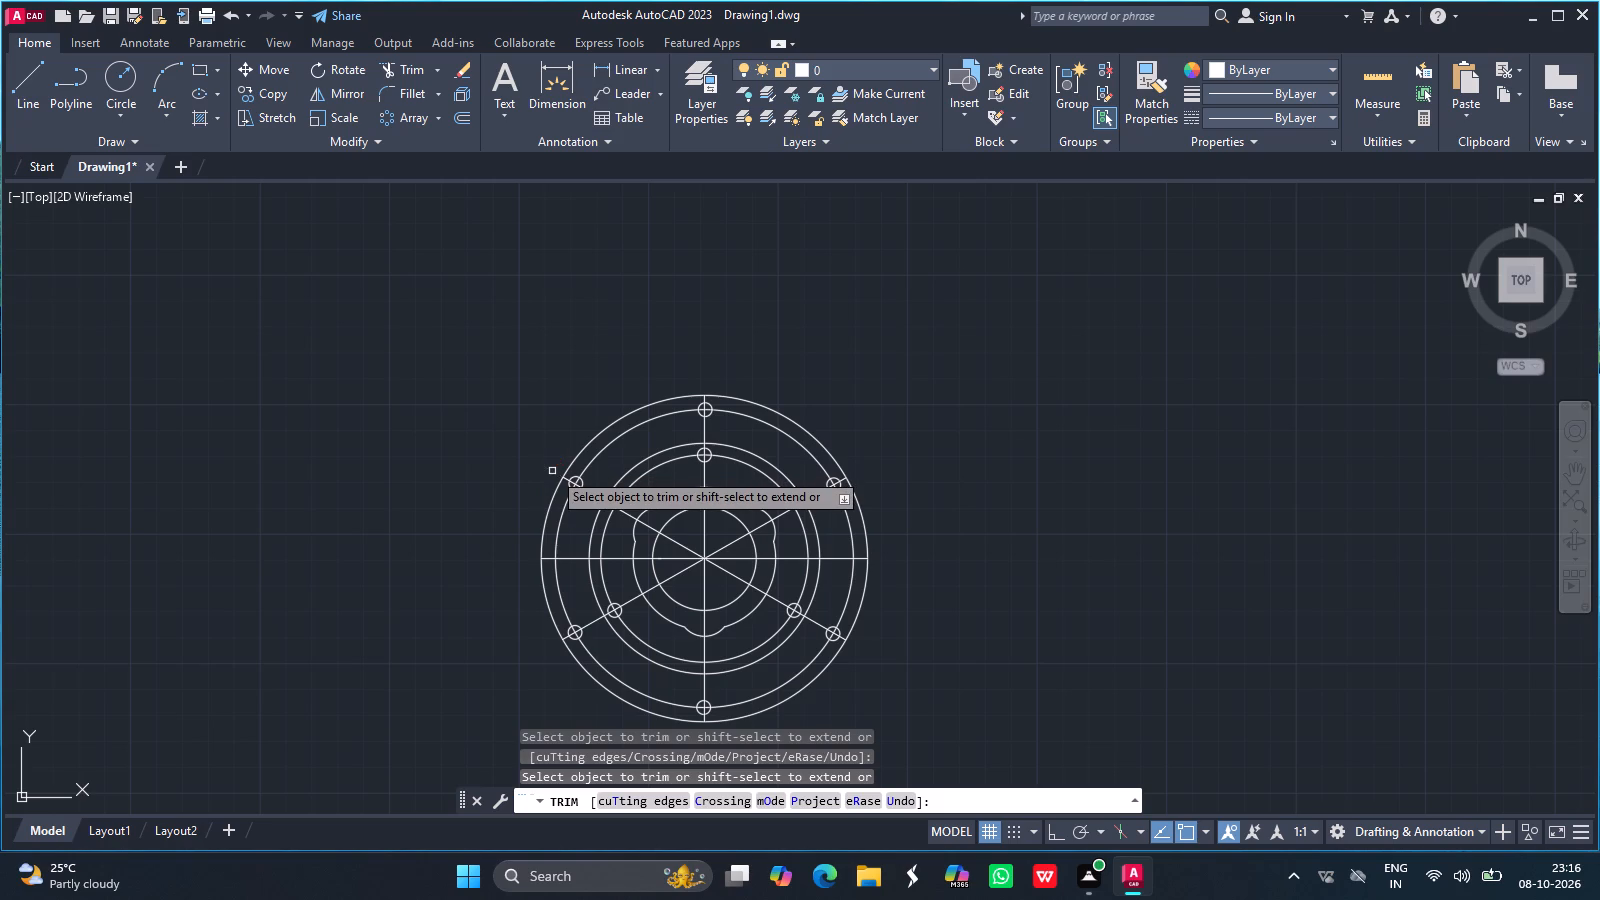
key(Return)
Apply the CENTER linetype to both hole-pattern circles, the innermost circle, the horizontal and vertical lines, and every diagonal except the lower-right one.
ctrl+scroll(708, 475, up, 1)
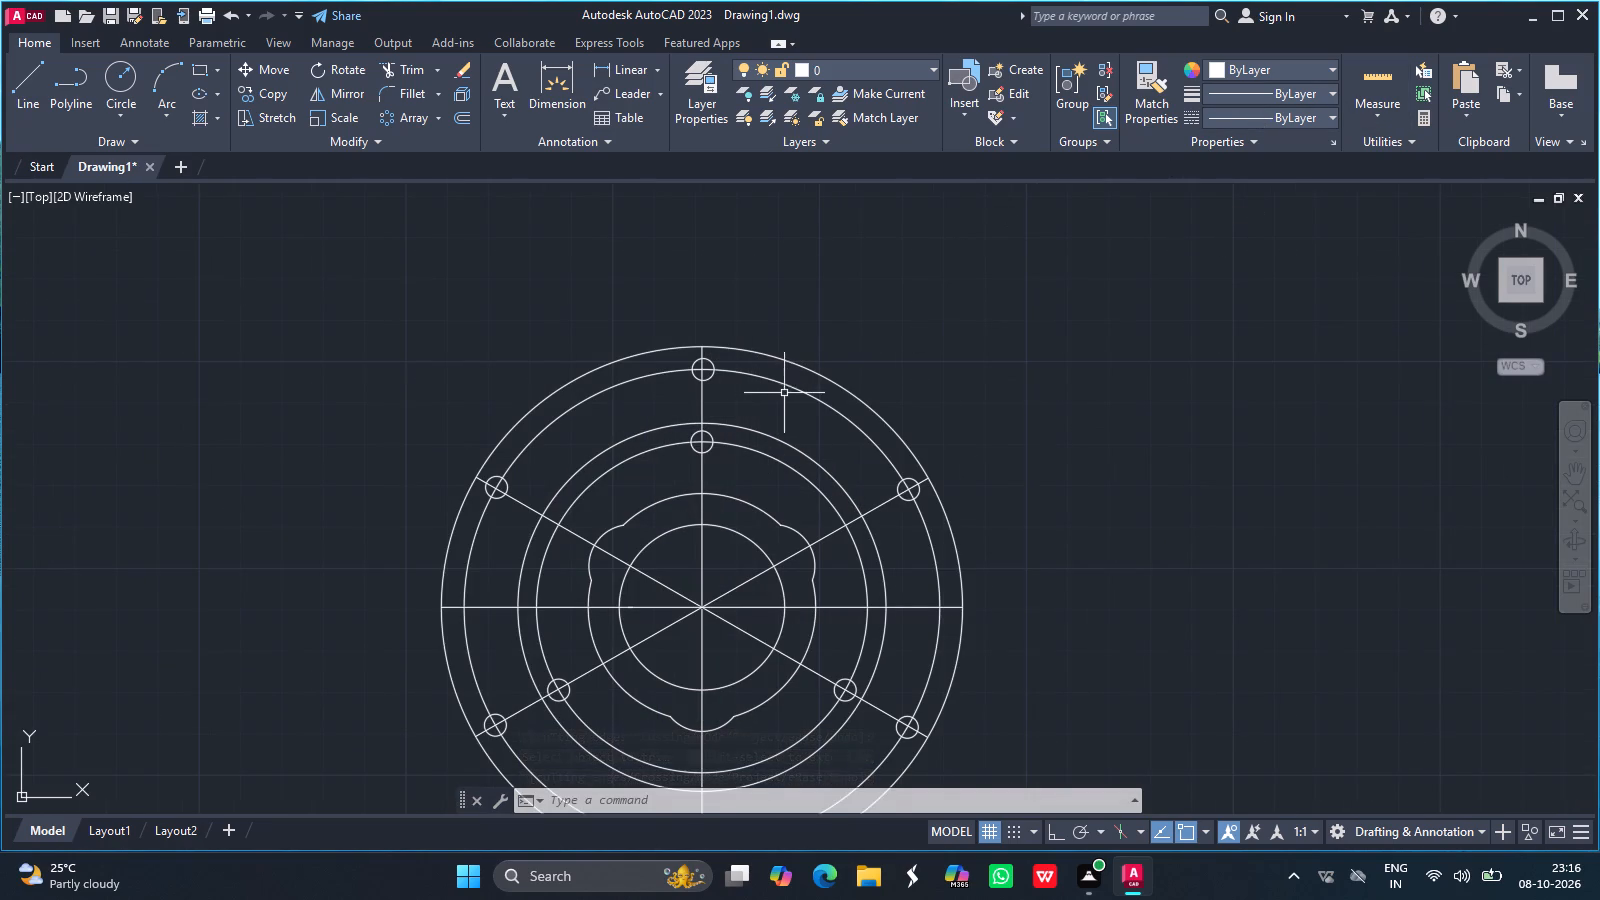
click(793, 393)
click(781, 384)
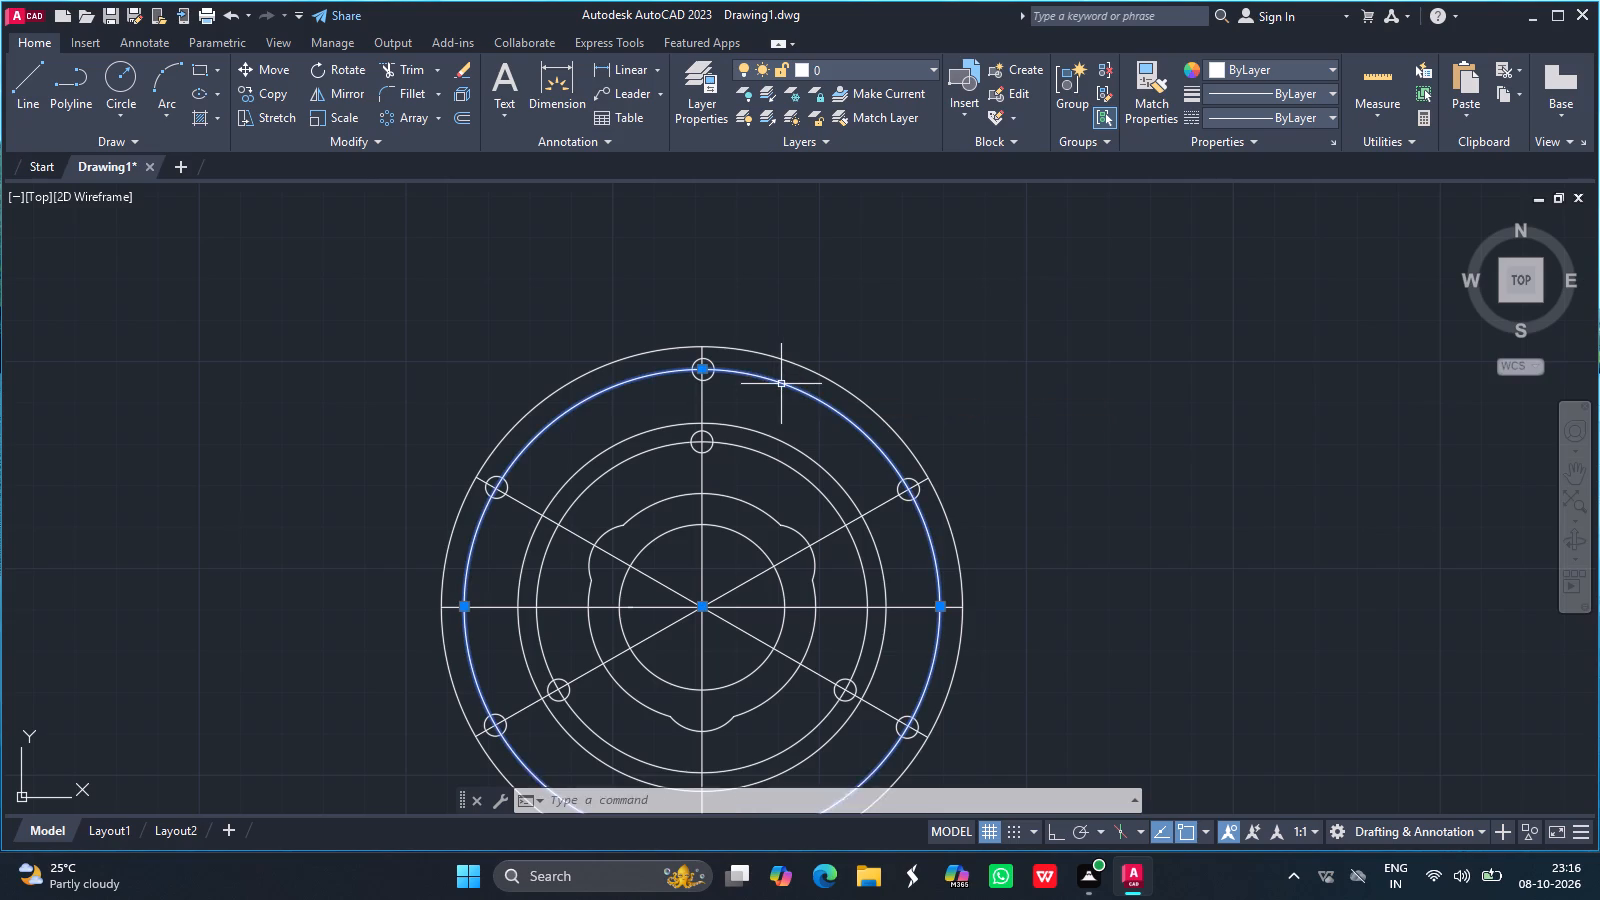
click(779, 462)
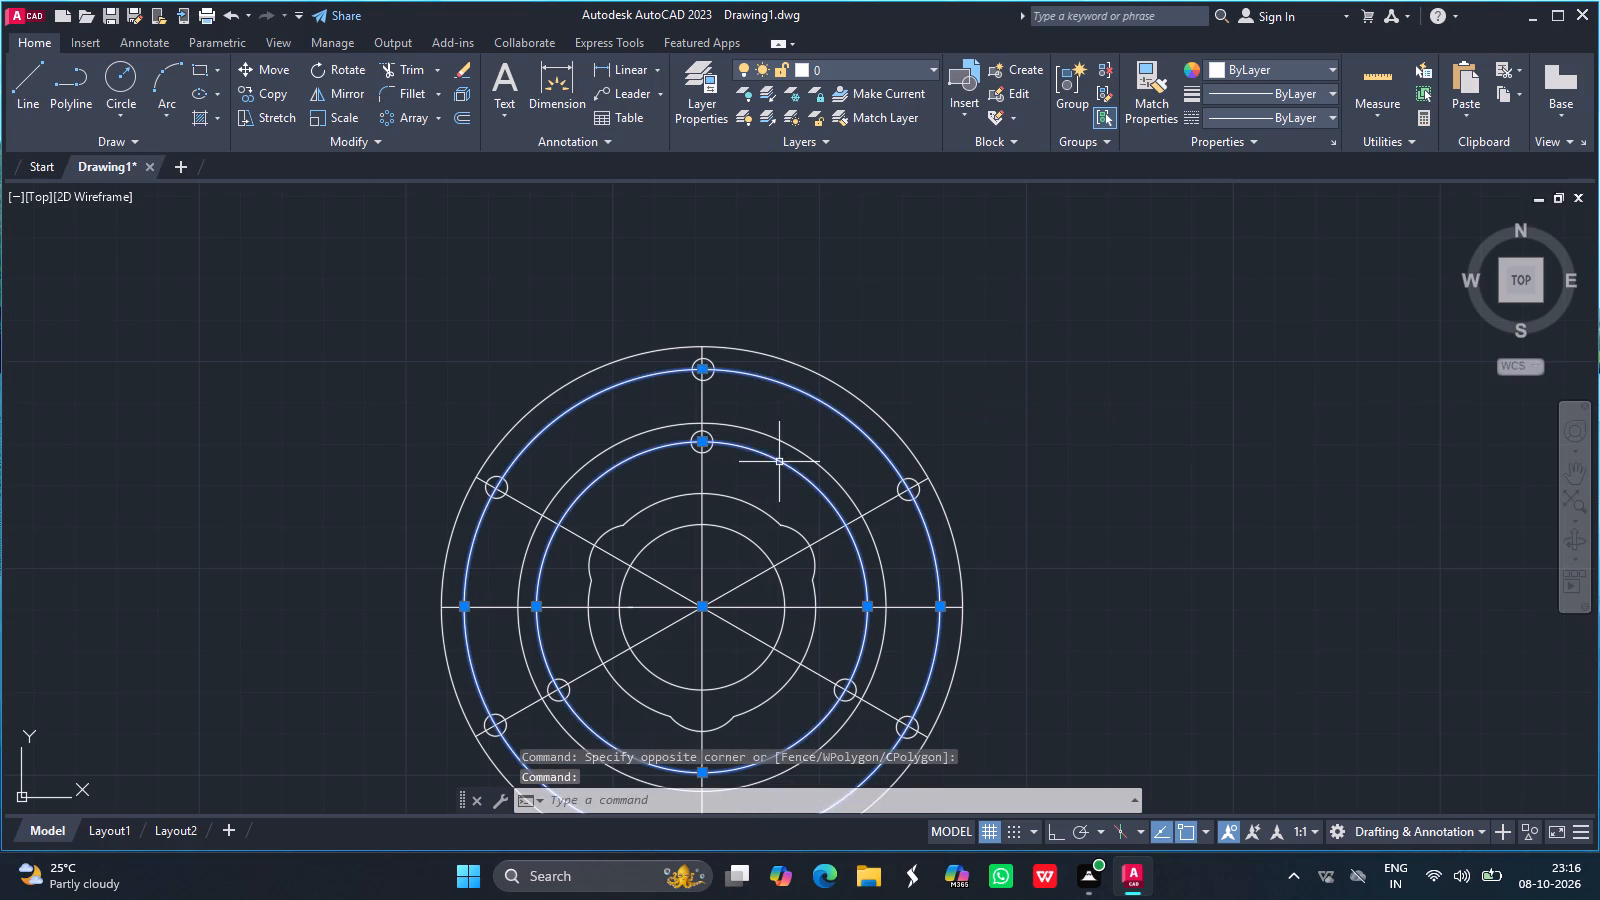
click(734, 533)
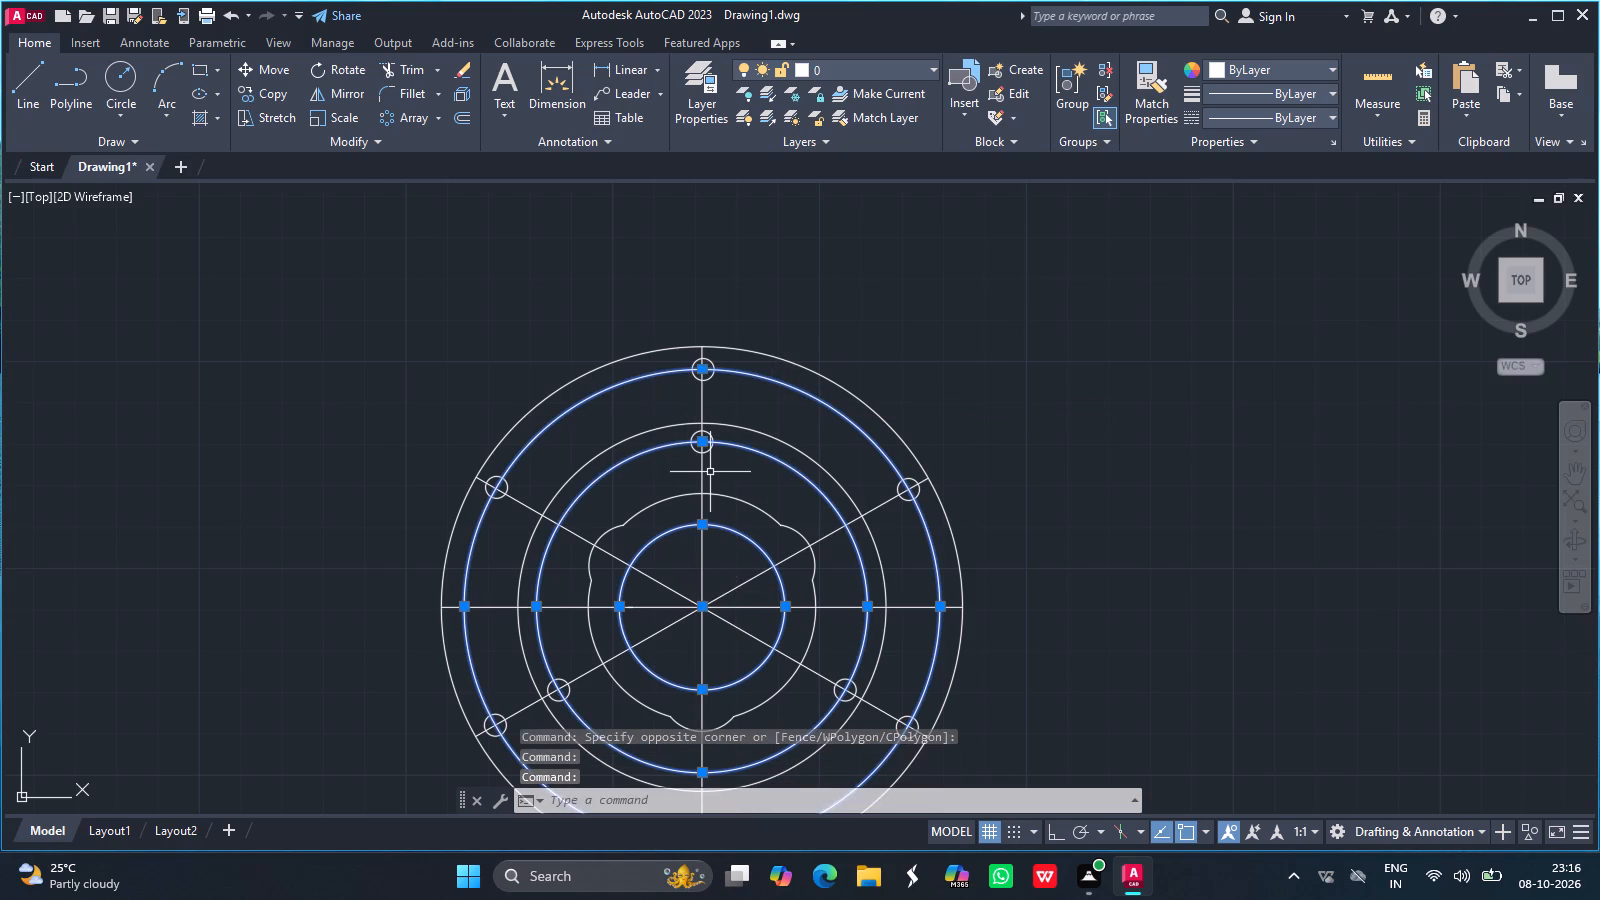
drag(702, 471, 828, 537)
drag(828, 537, 525, 512)
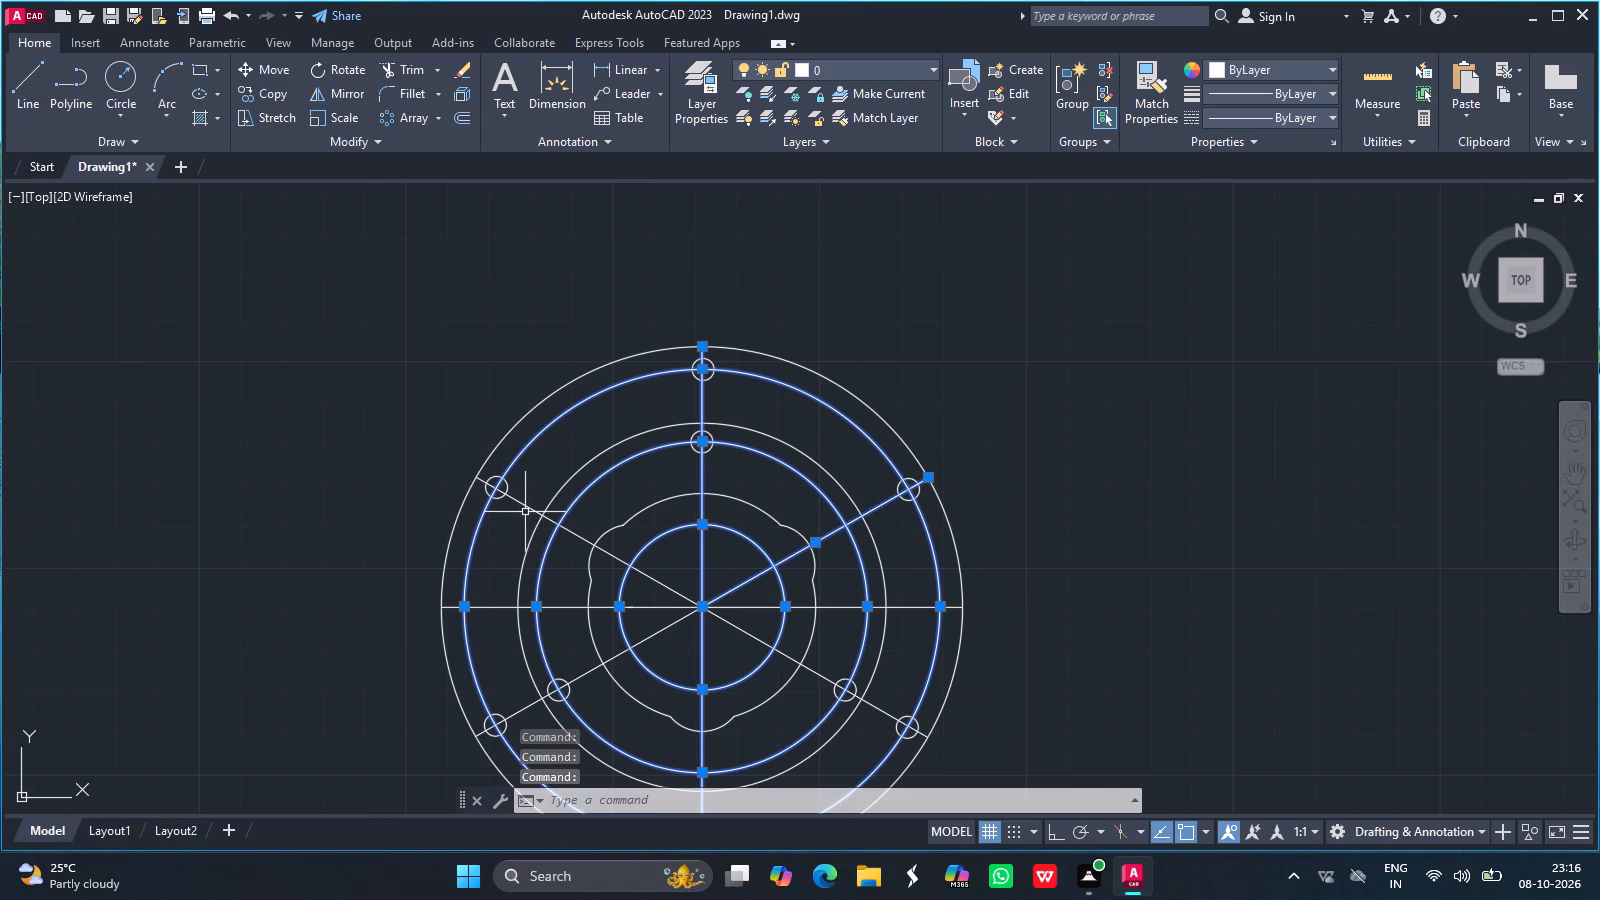
drag(525, 512, 525, 506)
click(525, 506)
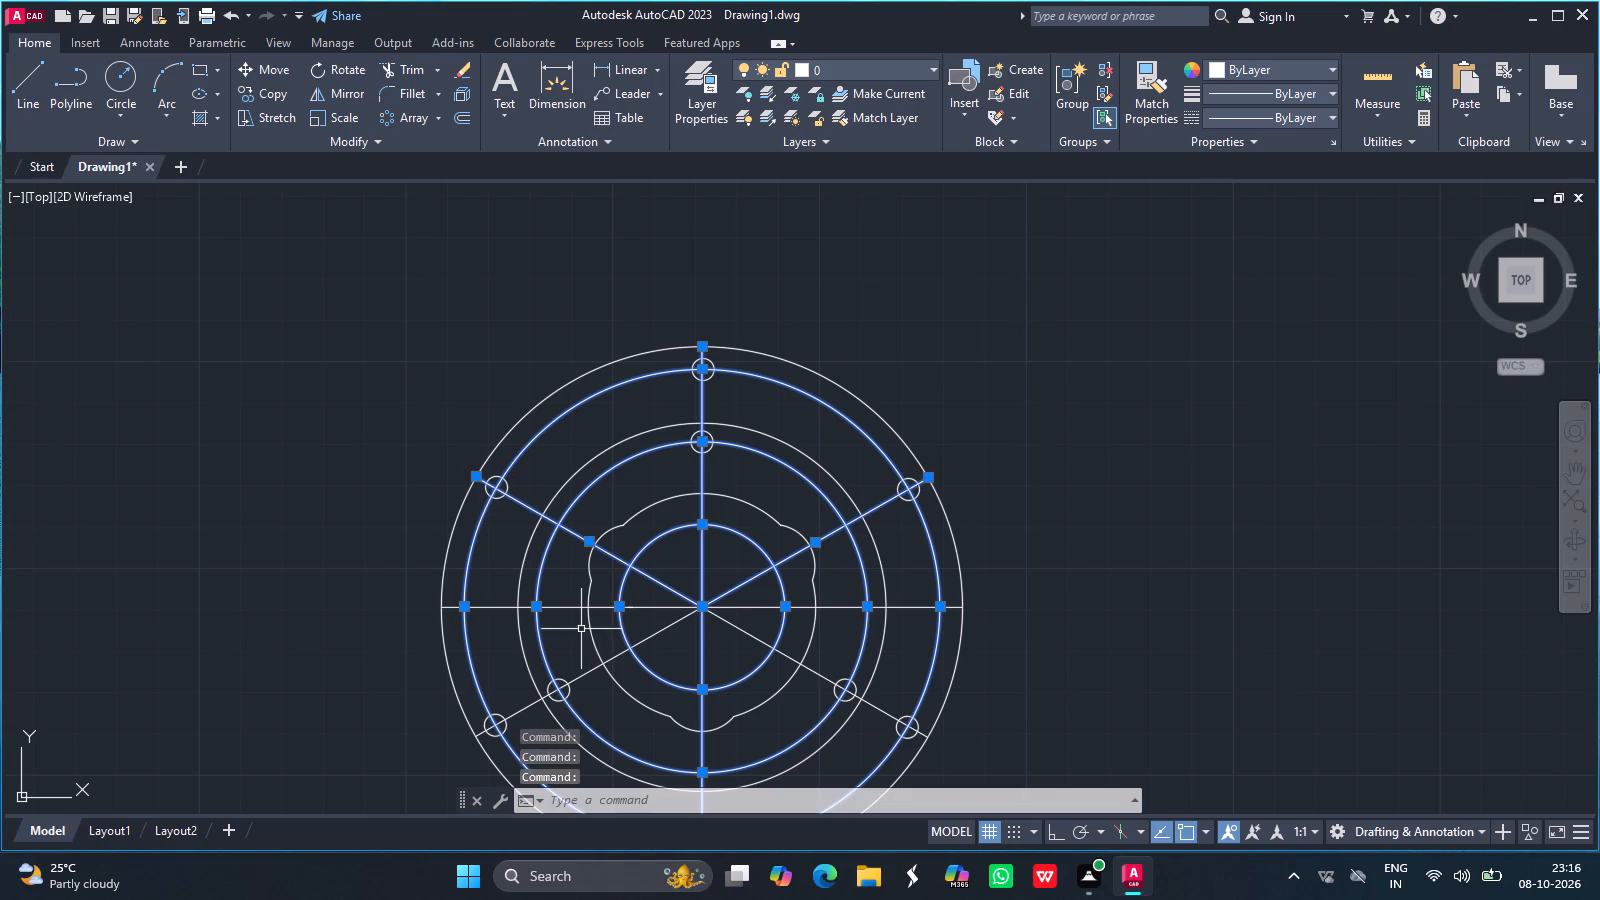
drag(568, 606, 599, 666)
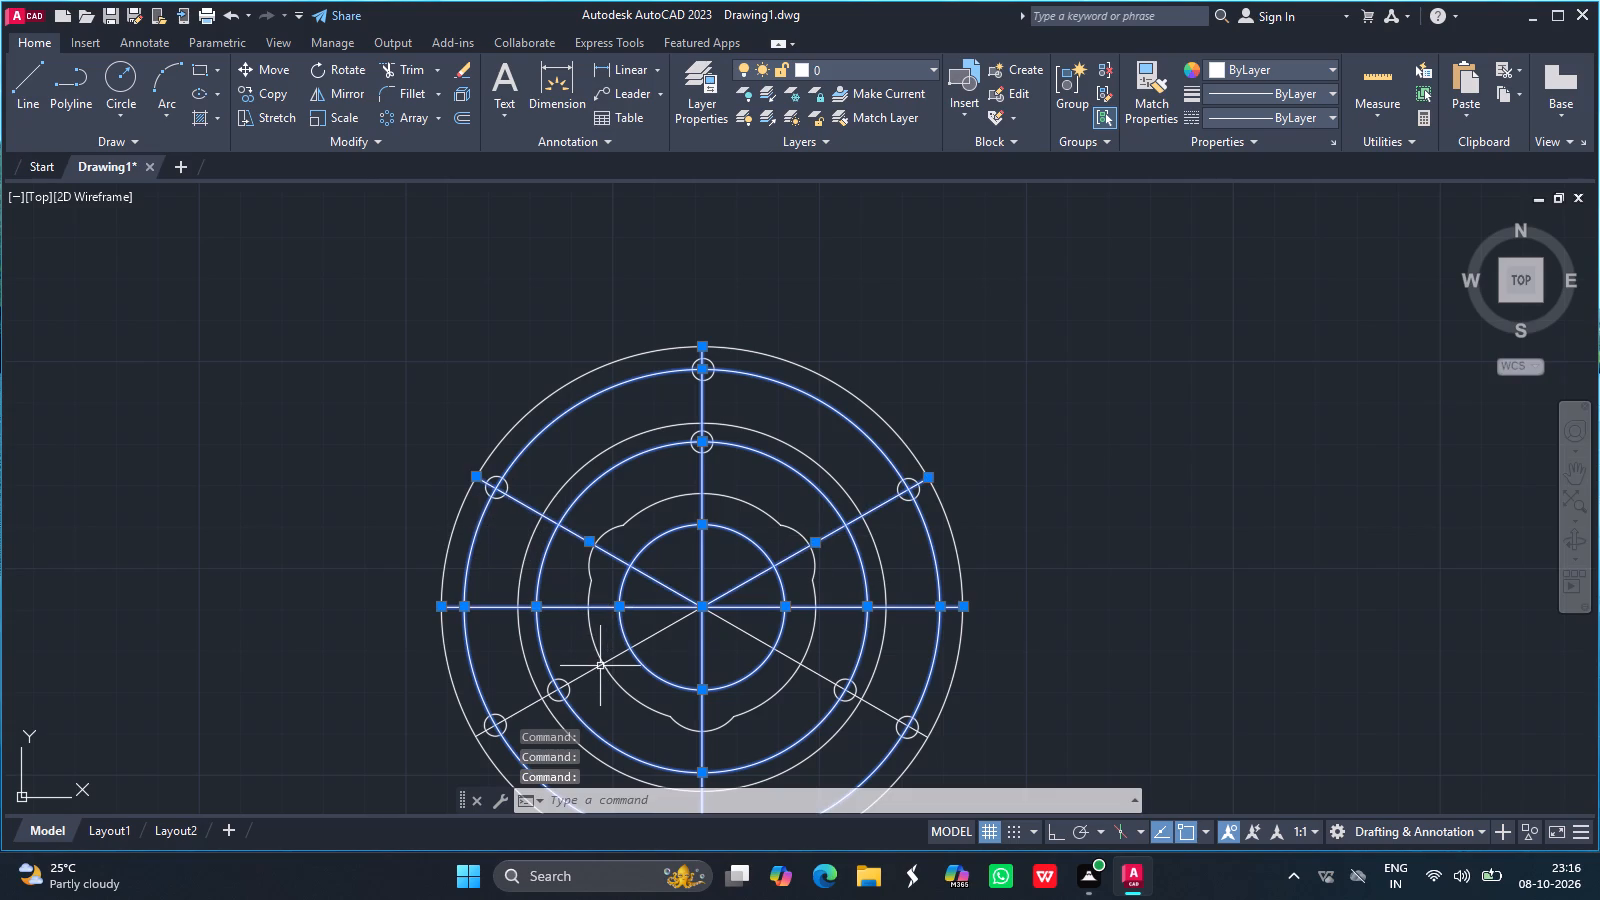
drag(599, 666, 598, 666)
click(598, 666)
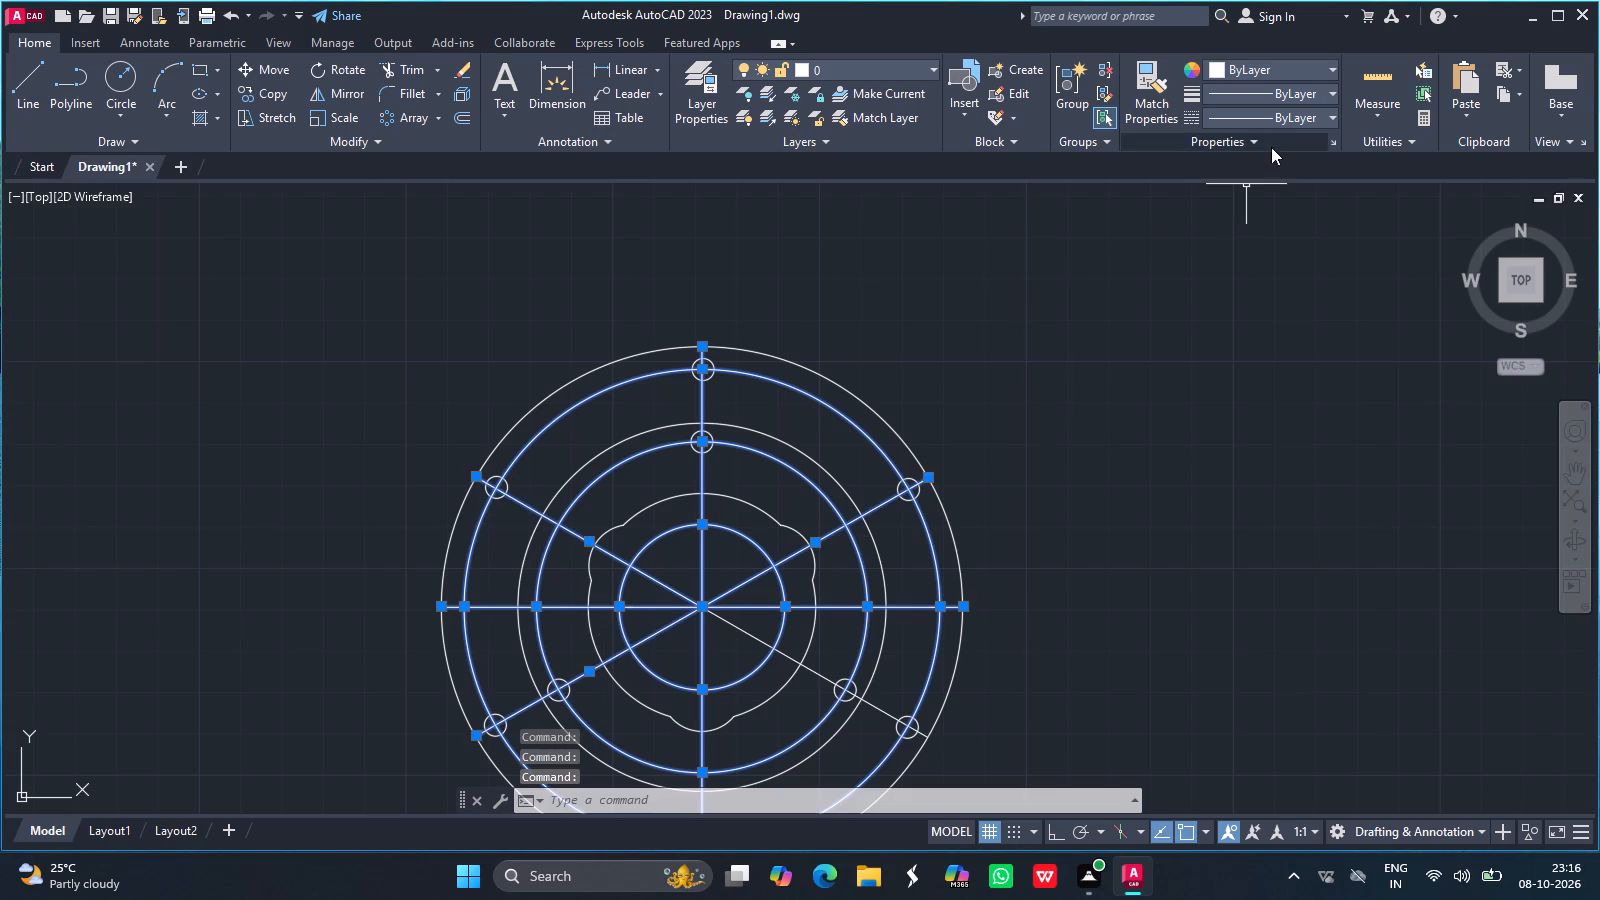
click(1280, 117)
click(1285, 180)
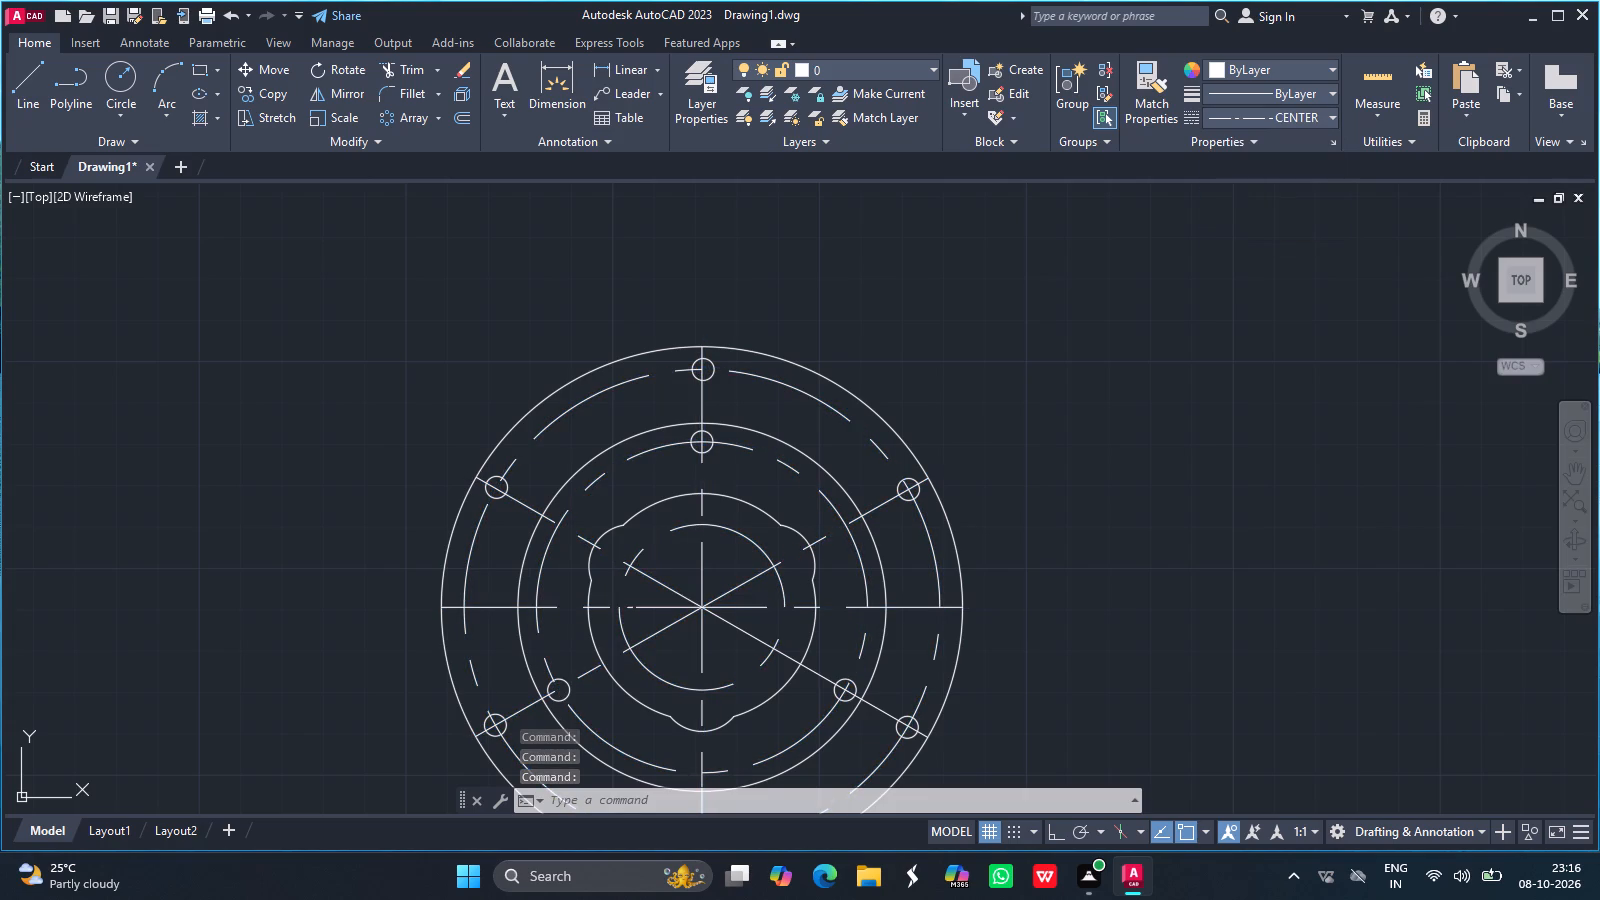
Set the linetype scale of the selected center lines and circles to 0.25.
right_click(844, 361)
click(917, 815)
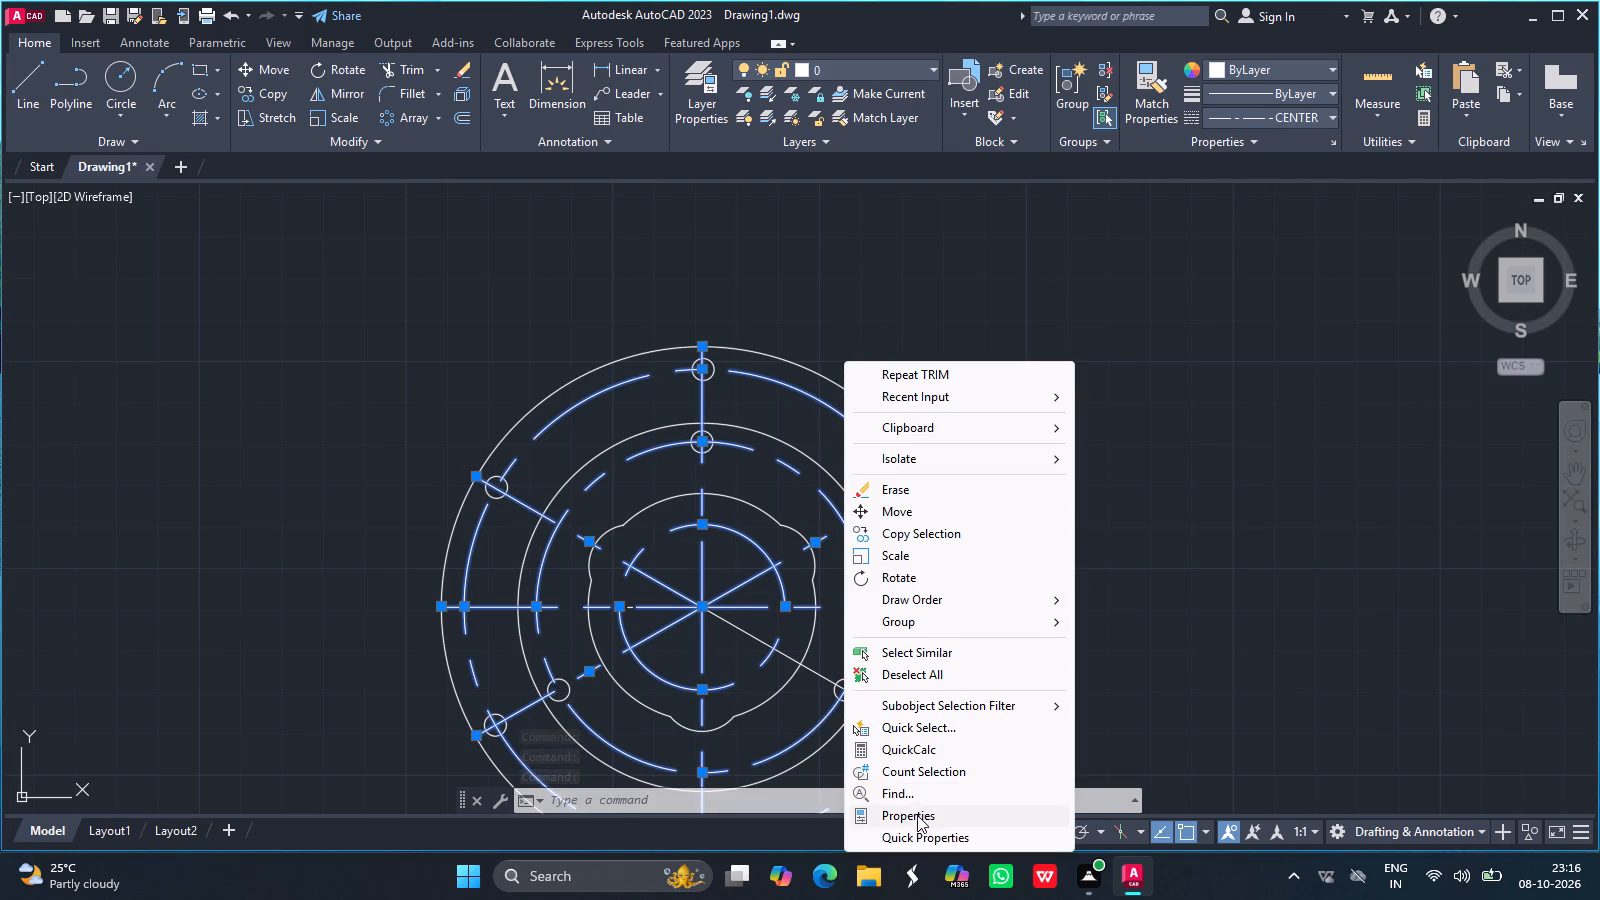
click(148, 172)
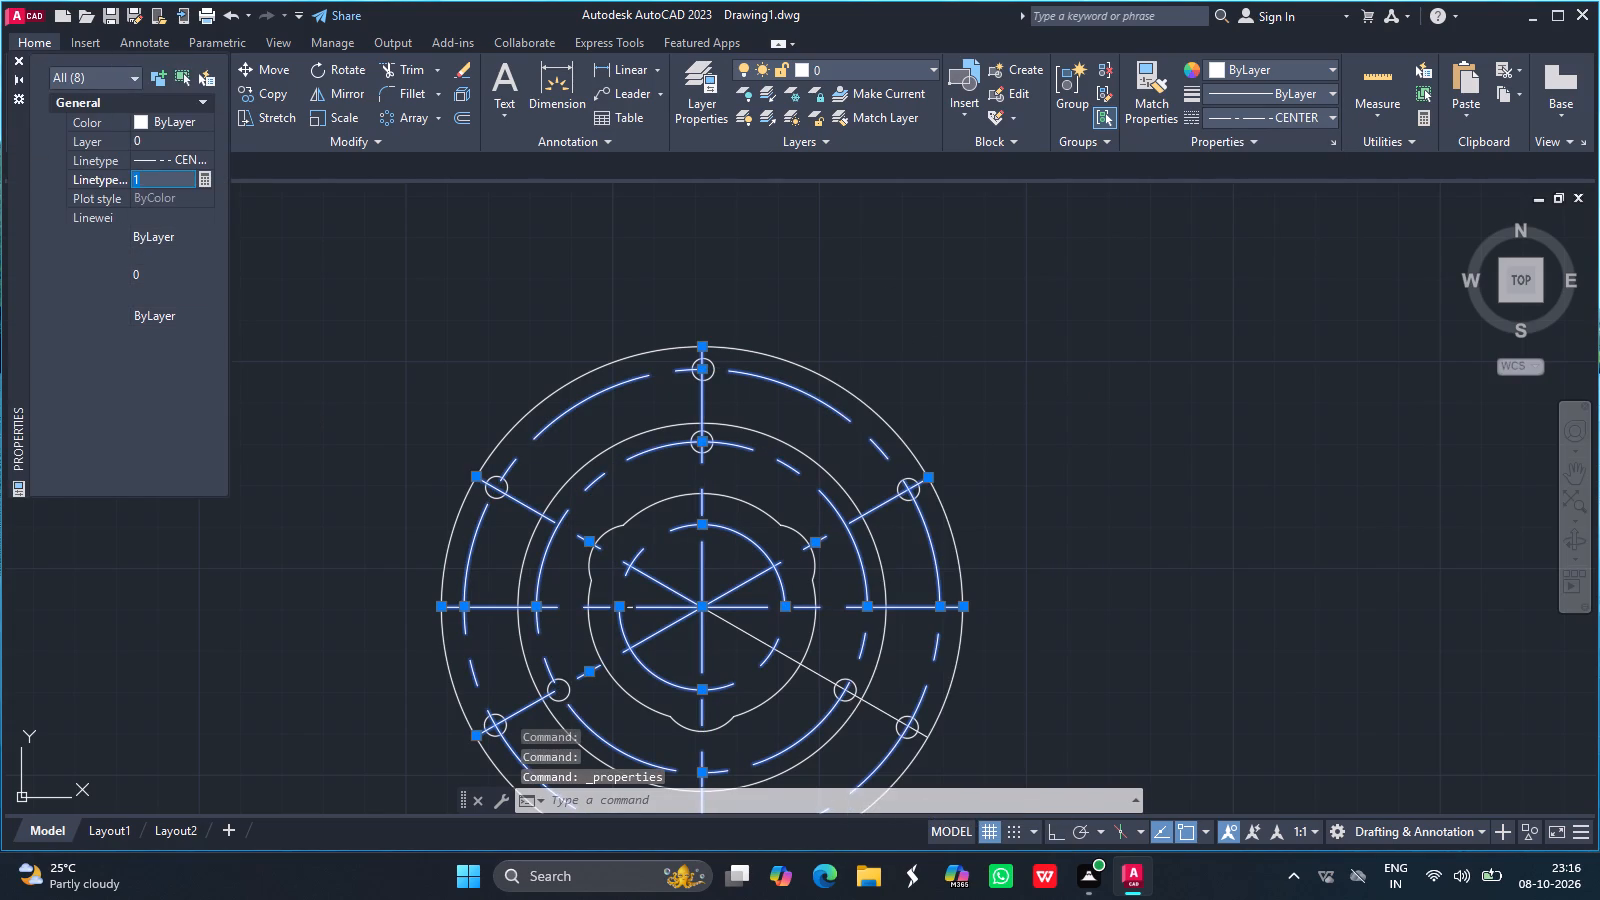
key(BackSpace)
text(0.25)
key(Return)
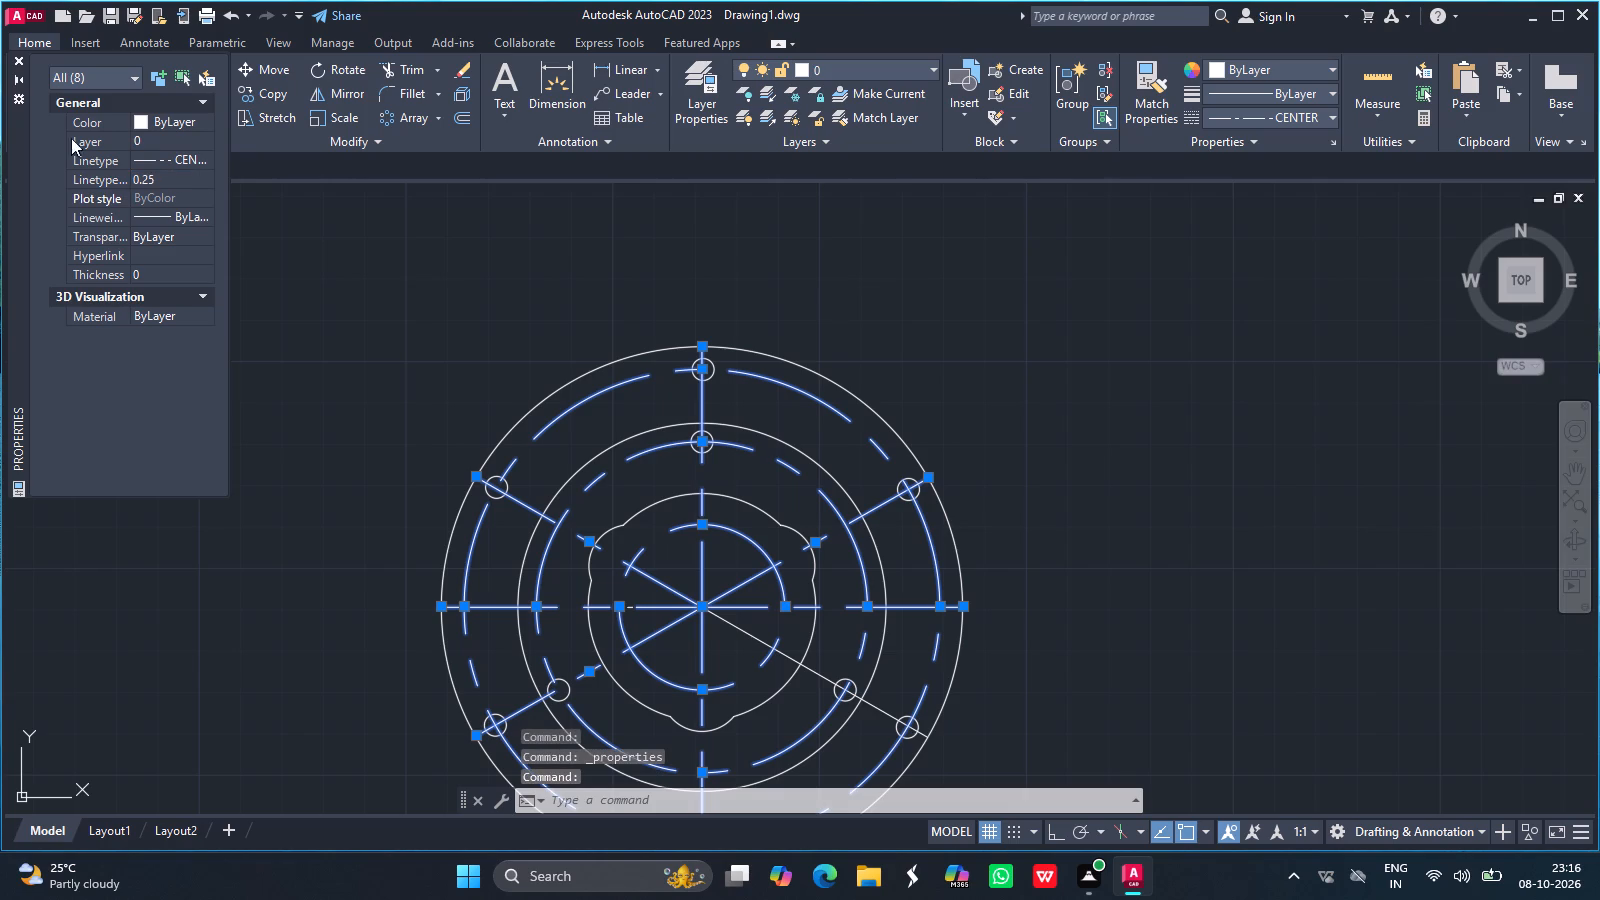
click(21, 59)
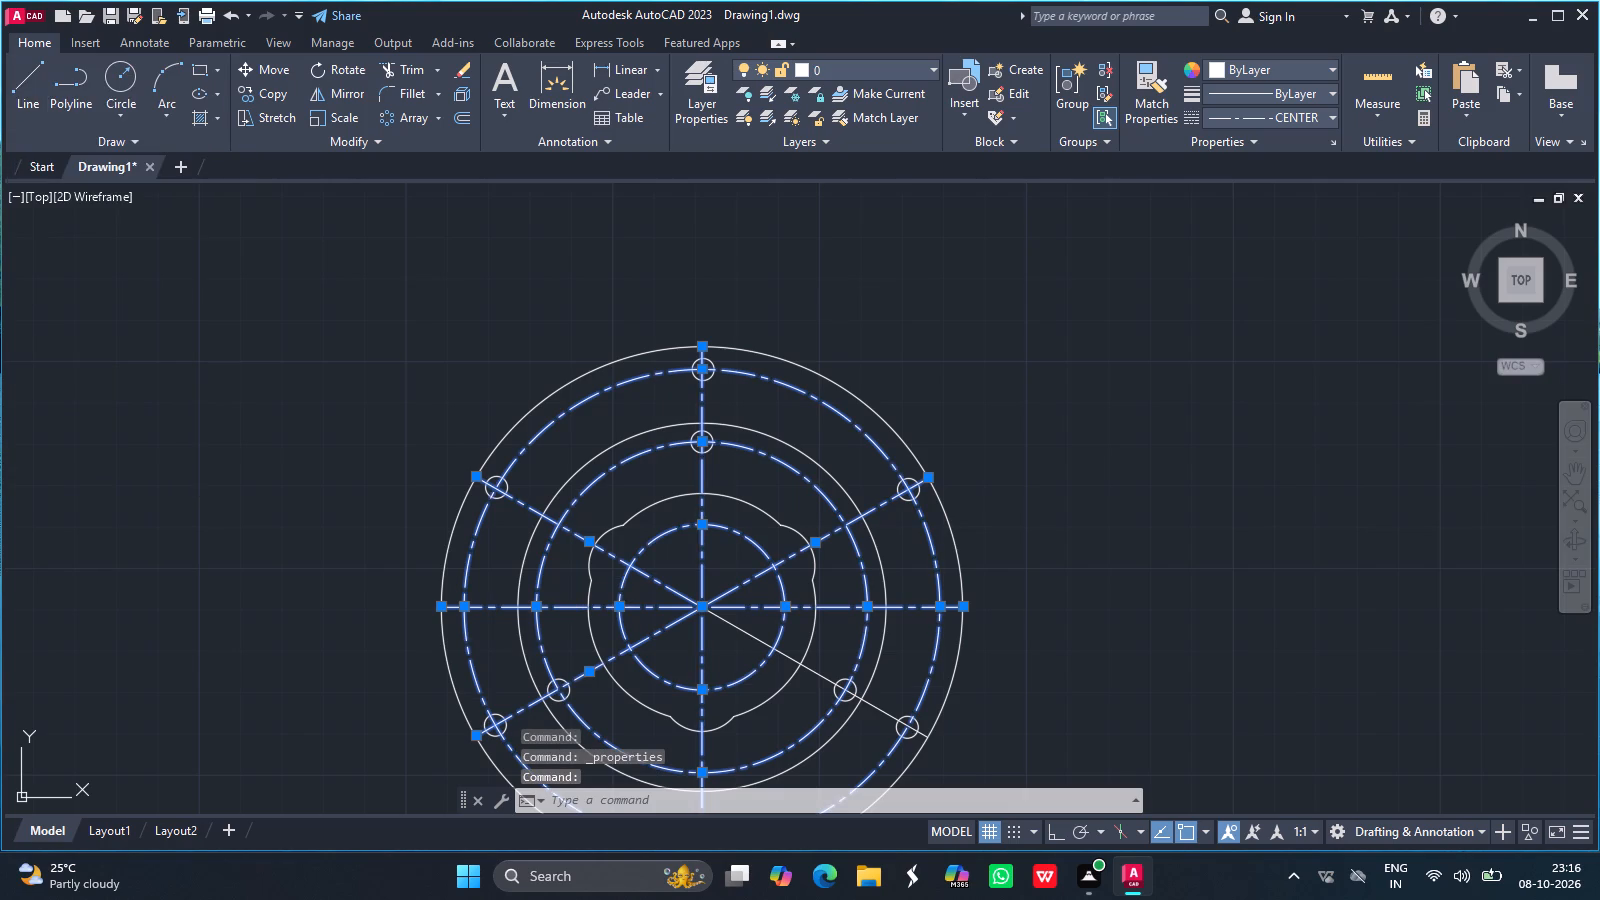
Set the transparency of the selected center lines and circles to 60, then clear the selection.
click(1284, 141)
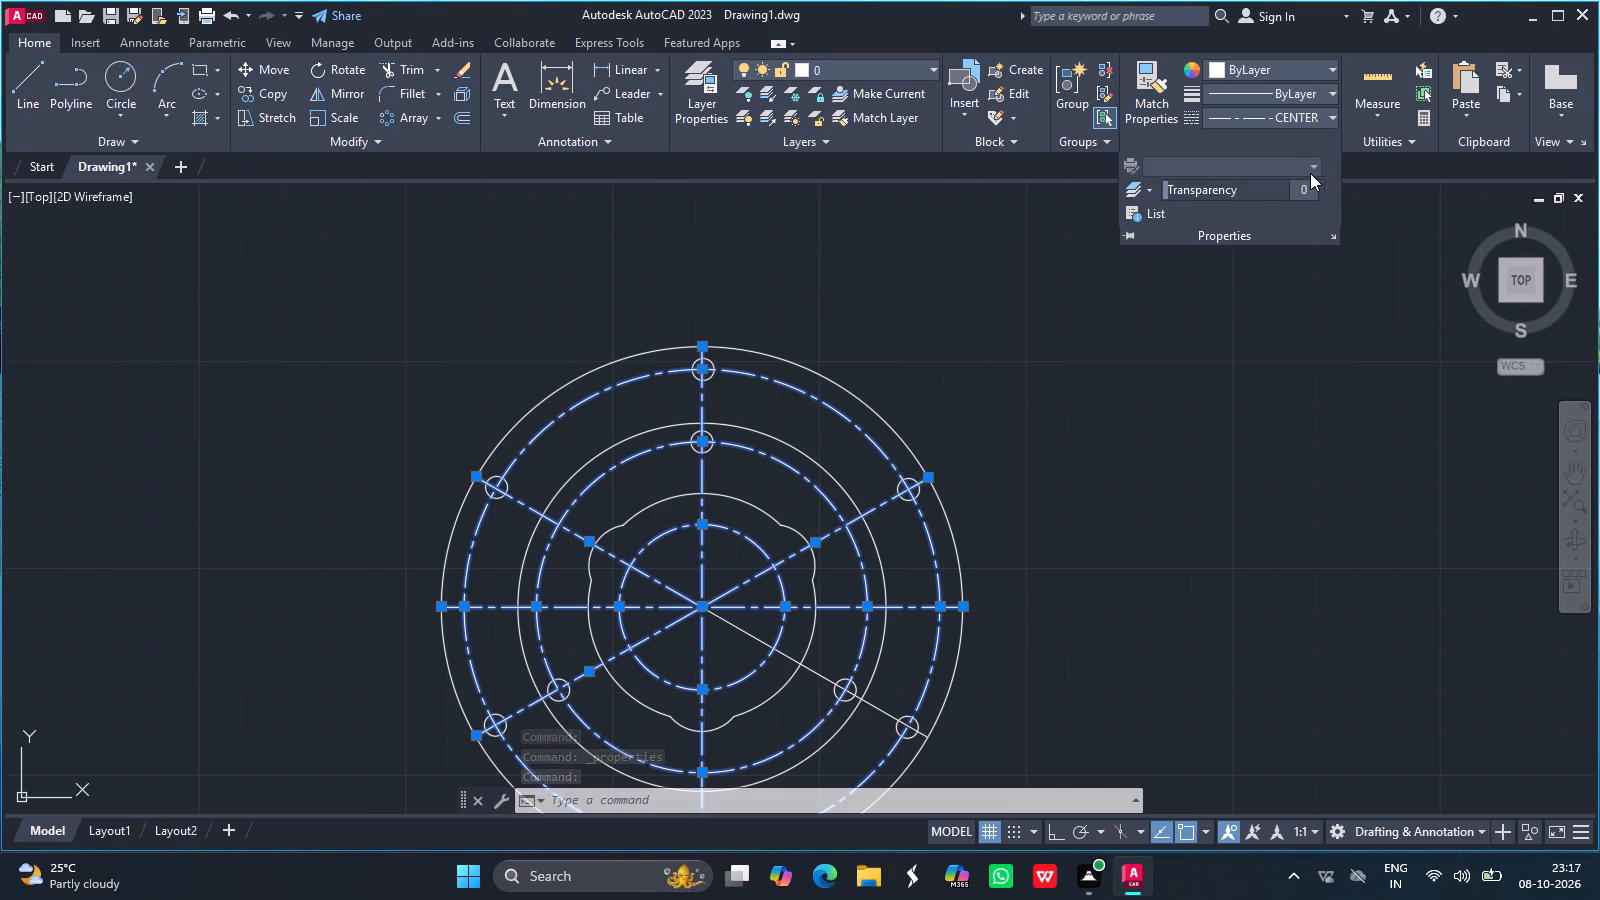
click(1301, 188)
key(BackSpace)
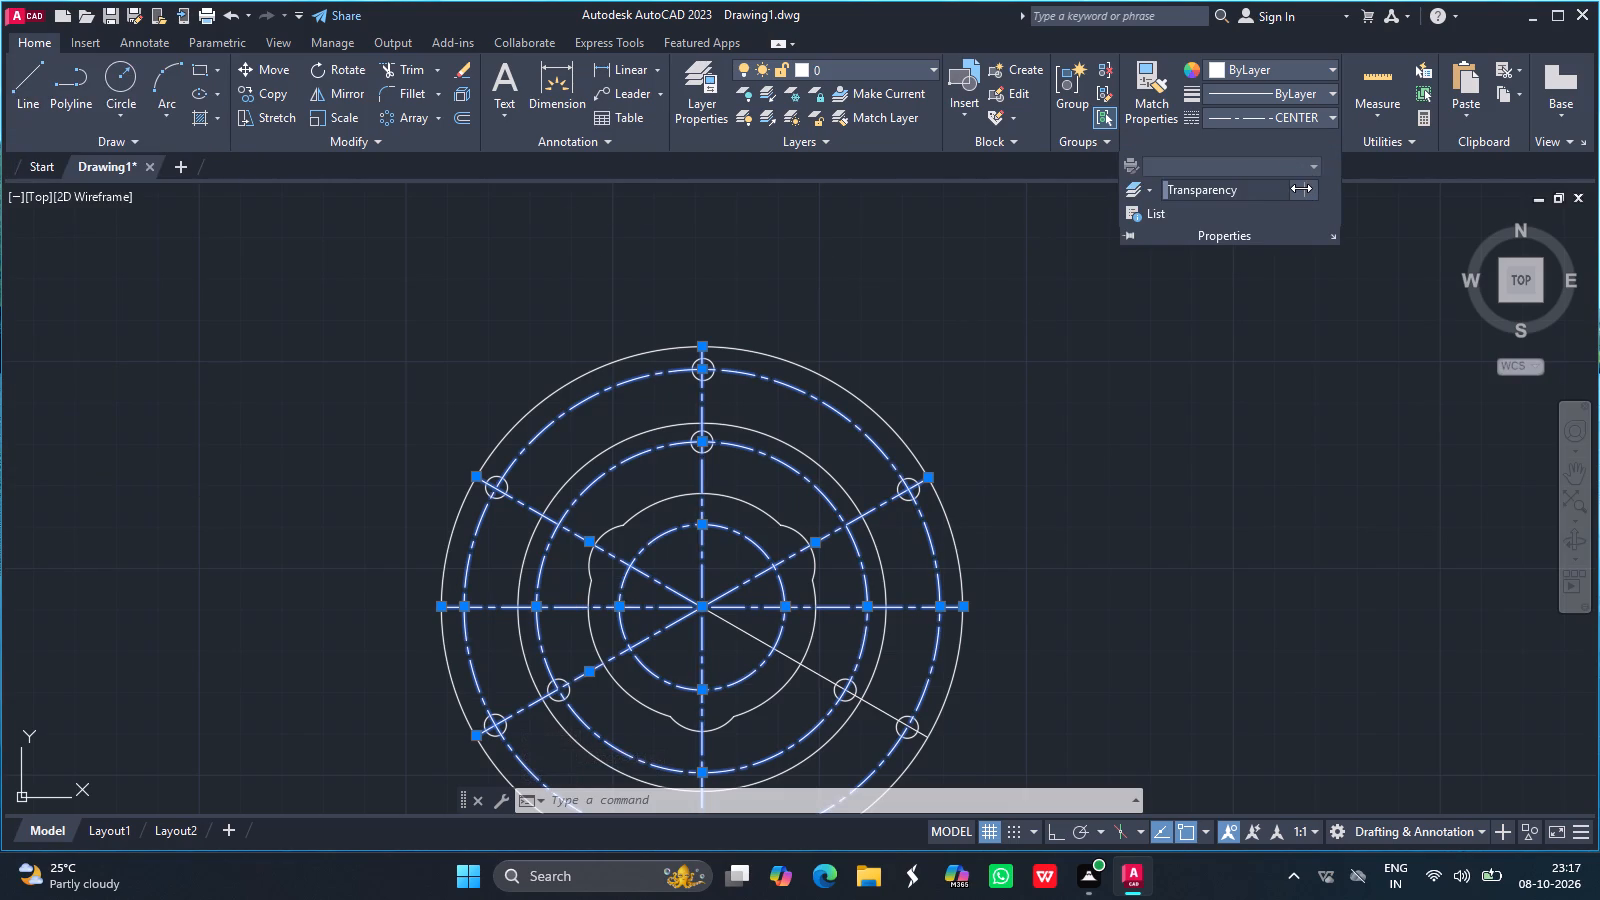
text(60)
key(Return)
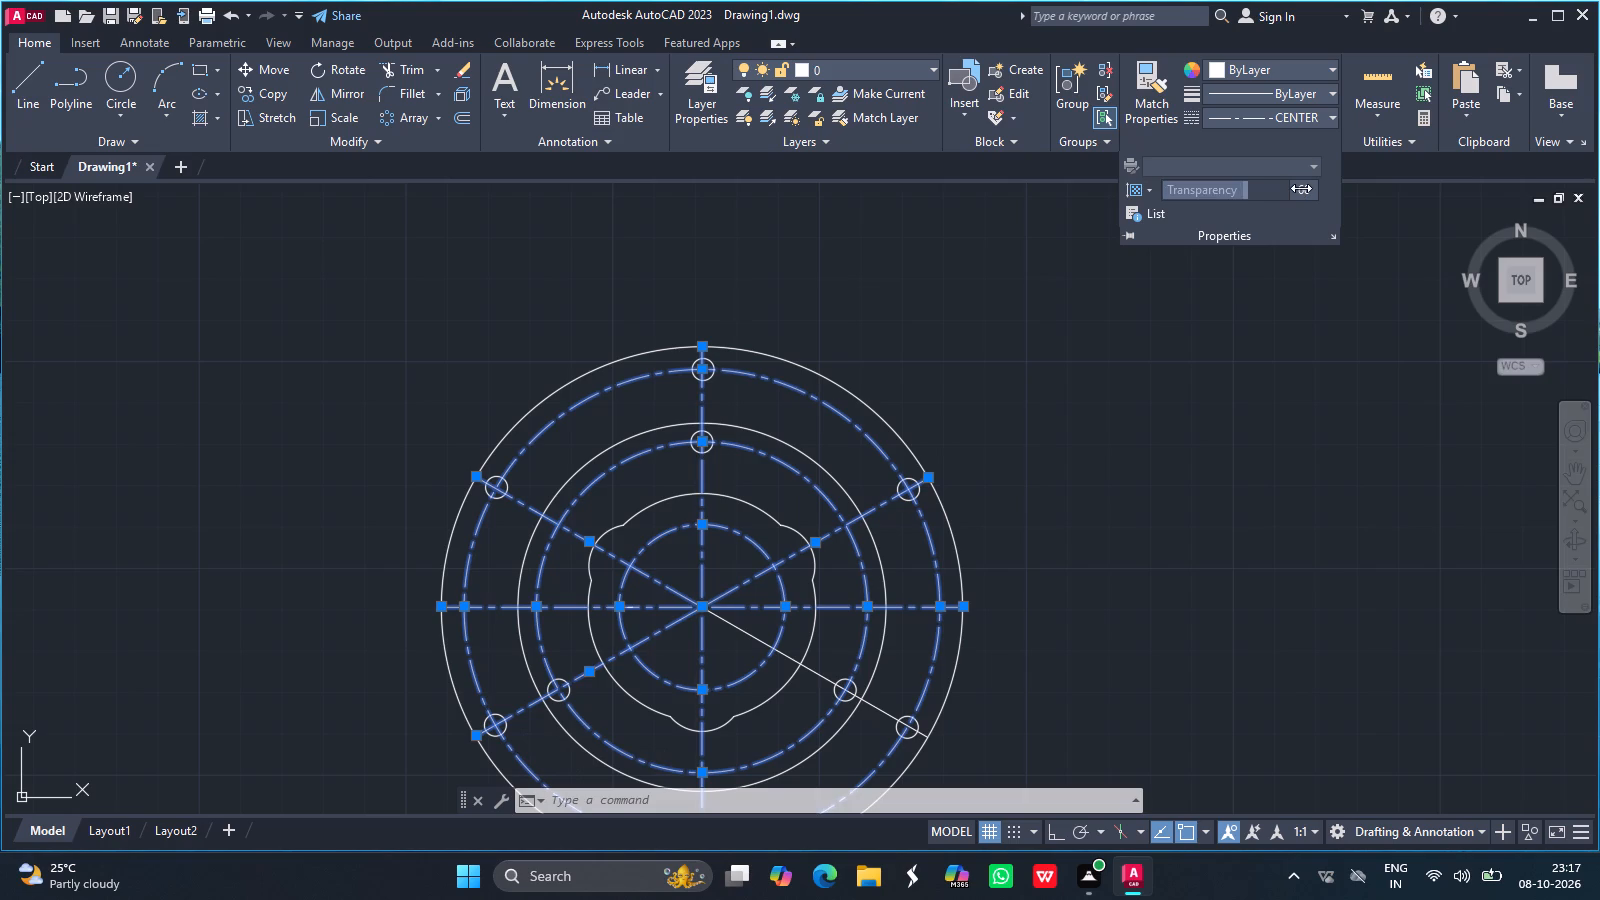
click(1006, 398)
key(Escape)
key(Escape)
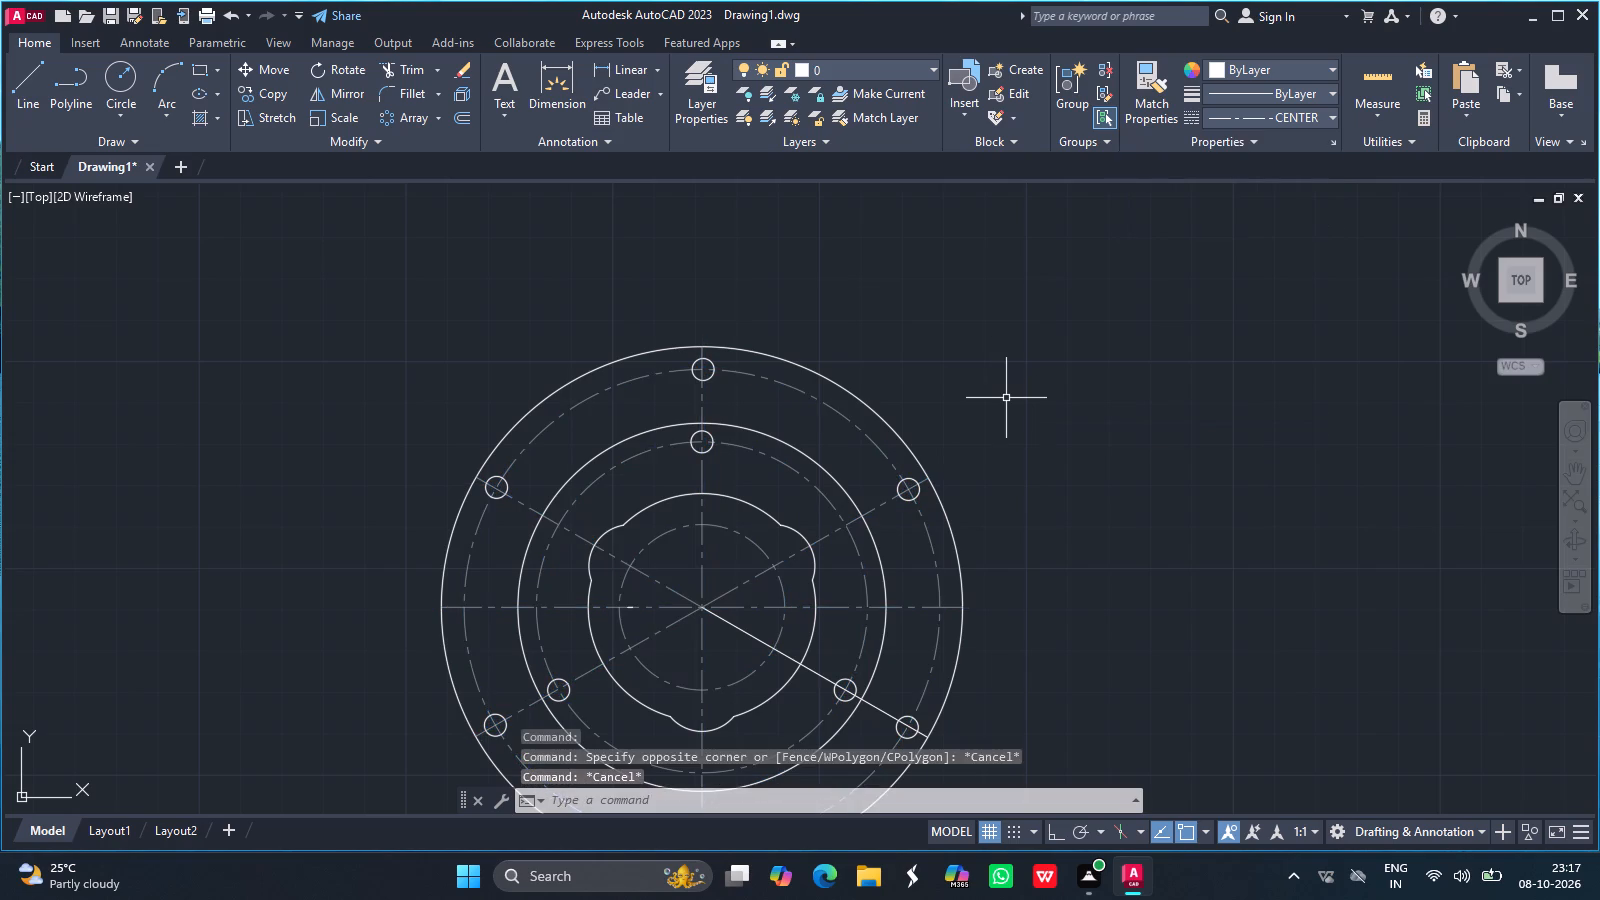
Apply the CENTER linetype to the remaining solid diagonal line running from the center to the lower right.
click(1570, 479)
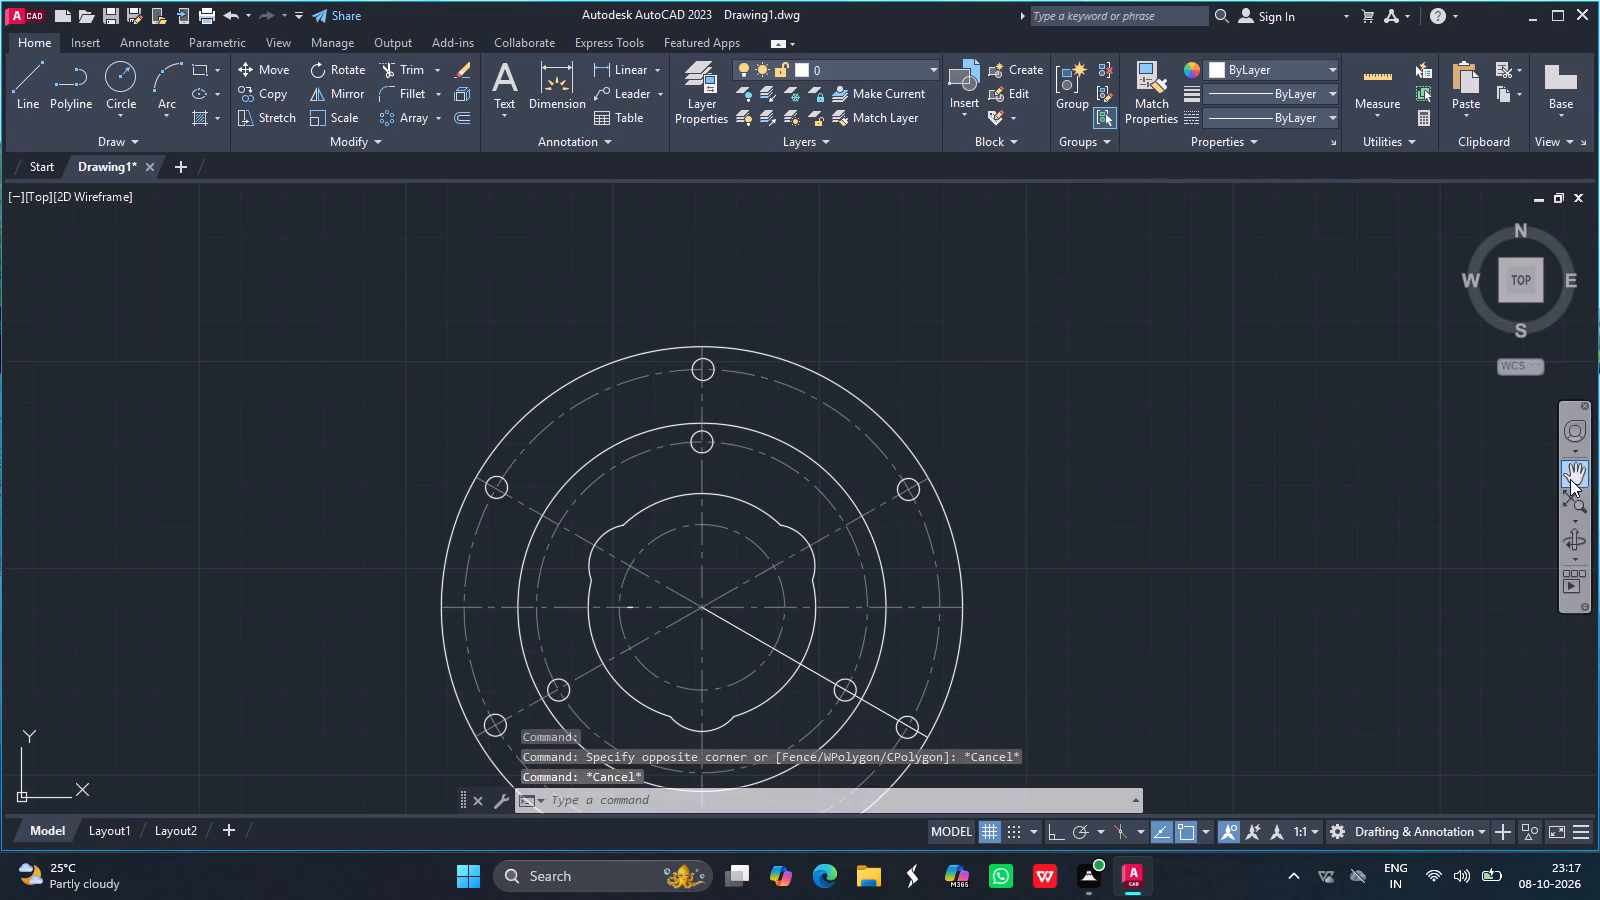
drag(763, 571, 765, 439)
key(Escape)
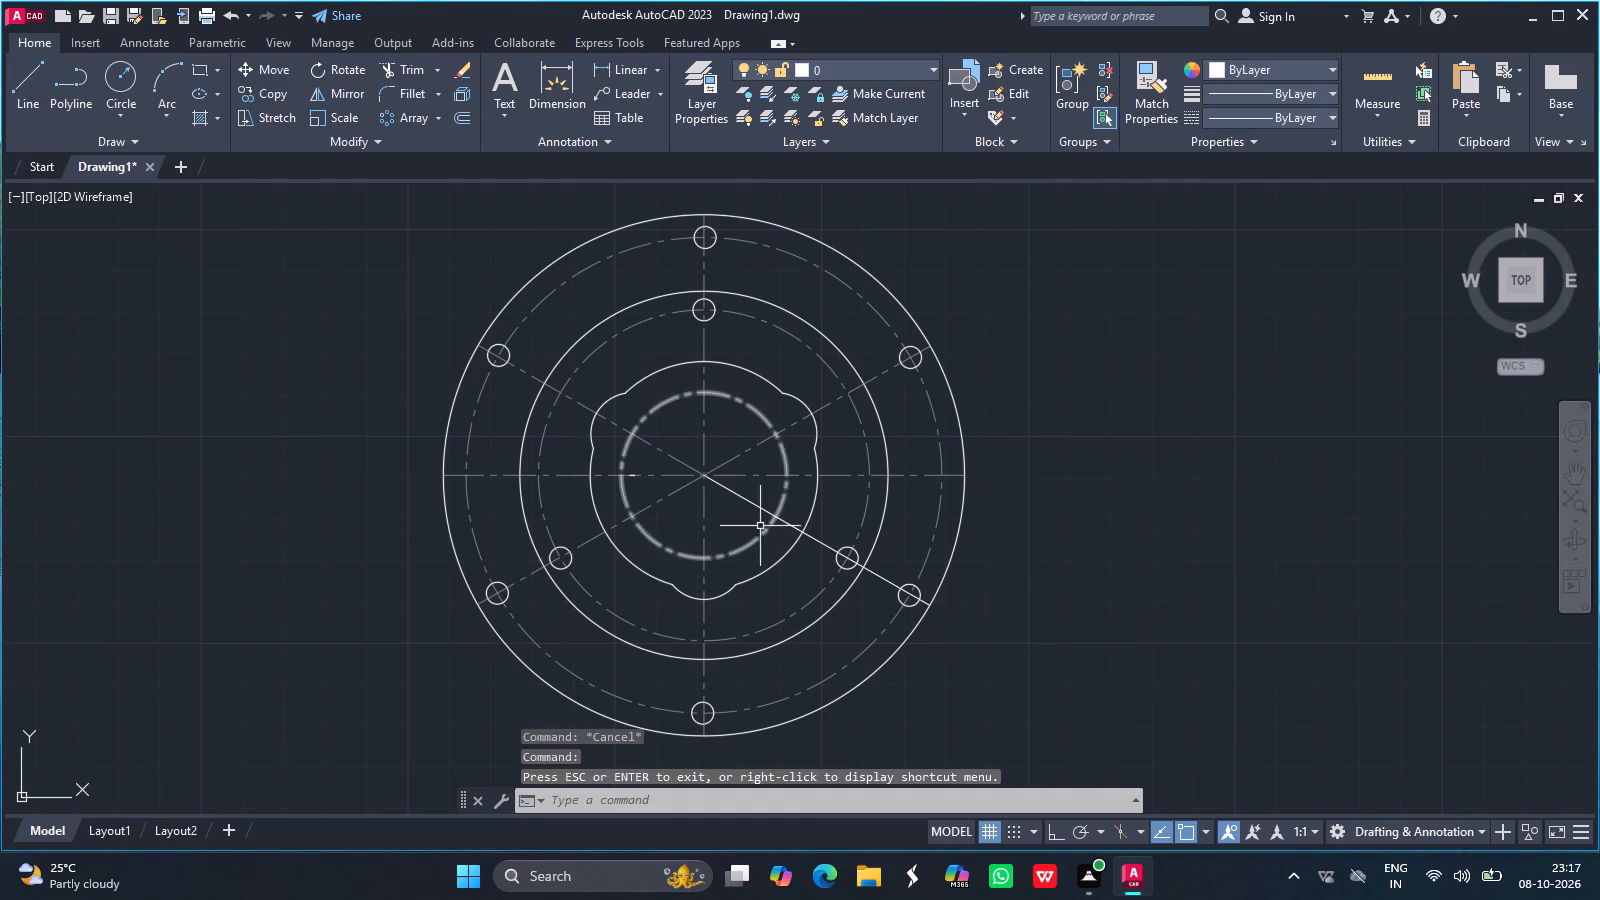
click(750, 502)
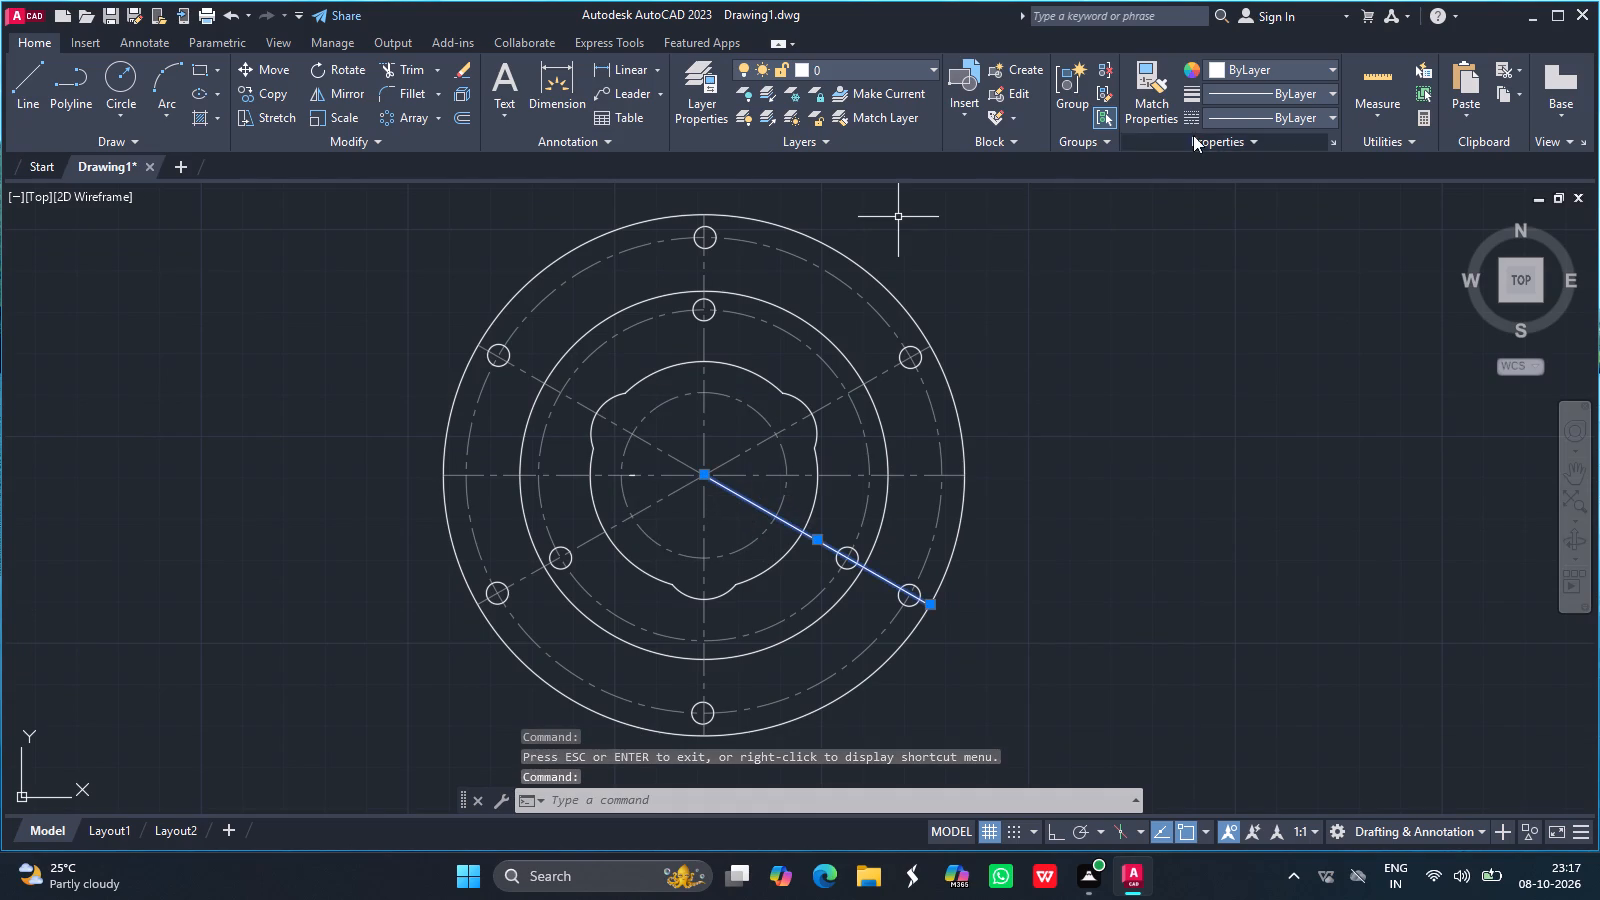
click(1244, 121)
click(1269, 183)
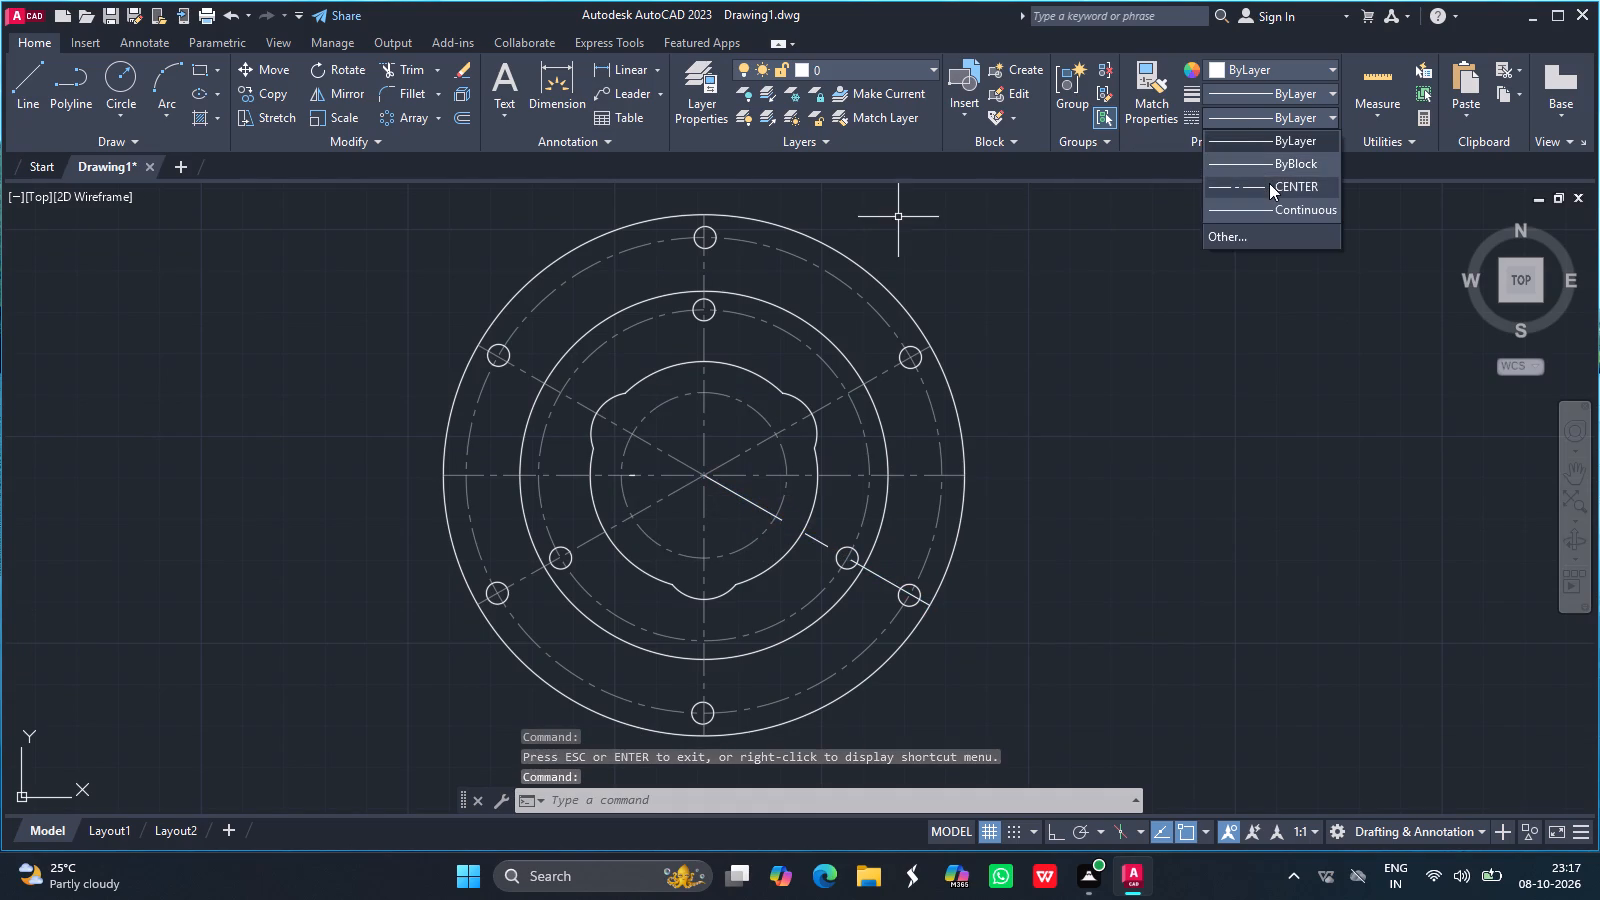
Set the linetype scale of the lower-right diagonal line to 0.25.
right_click(4, 75)
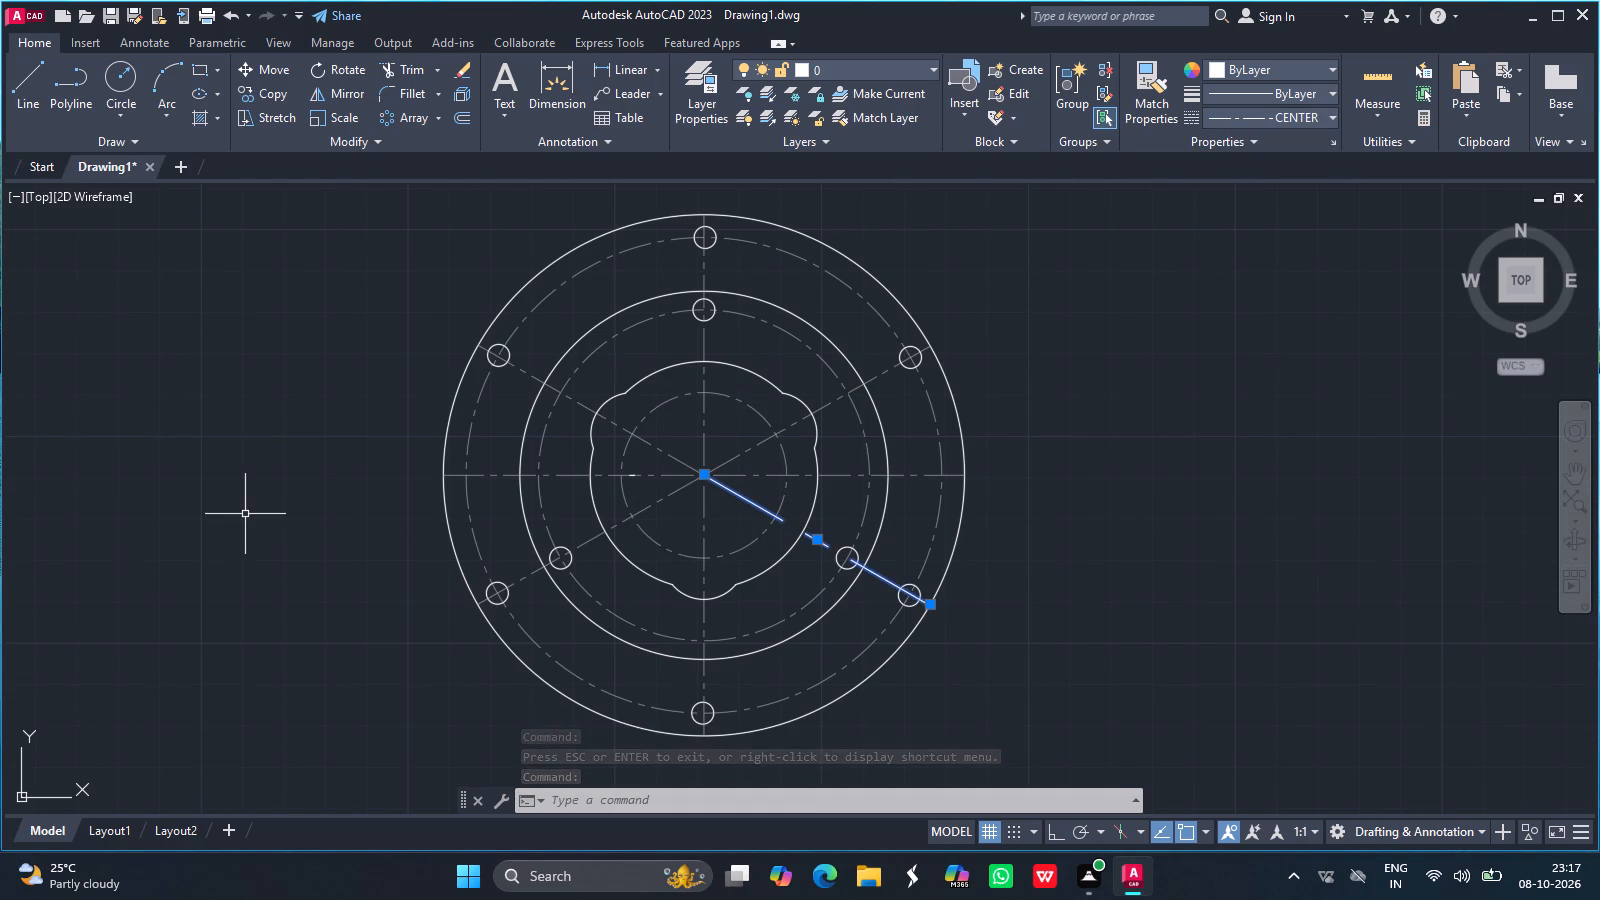
right_click(397, 663)
click(499, 634)
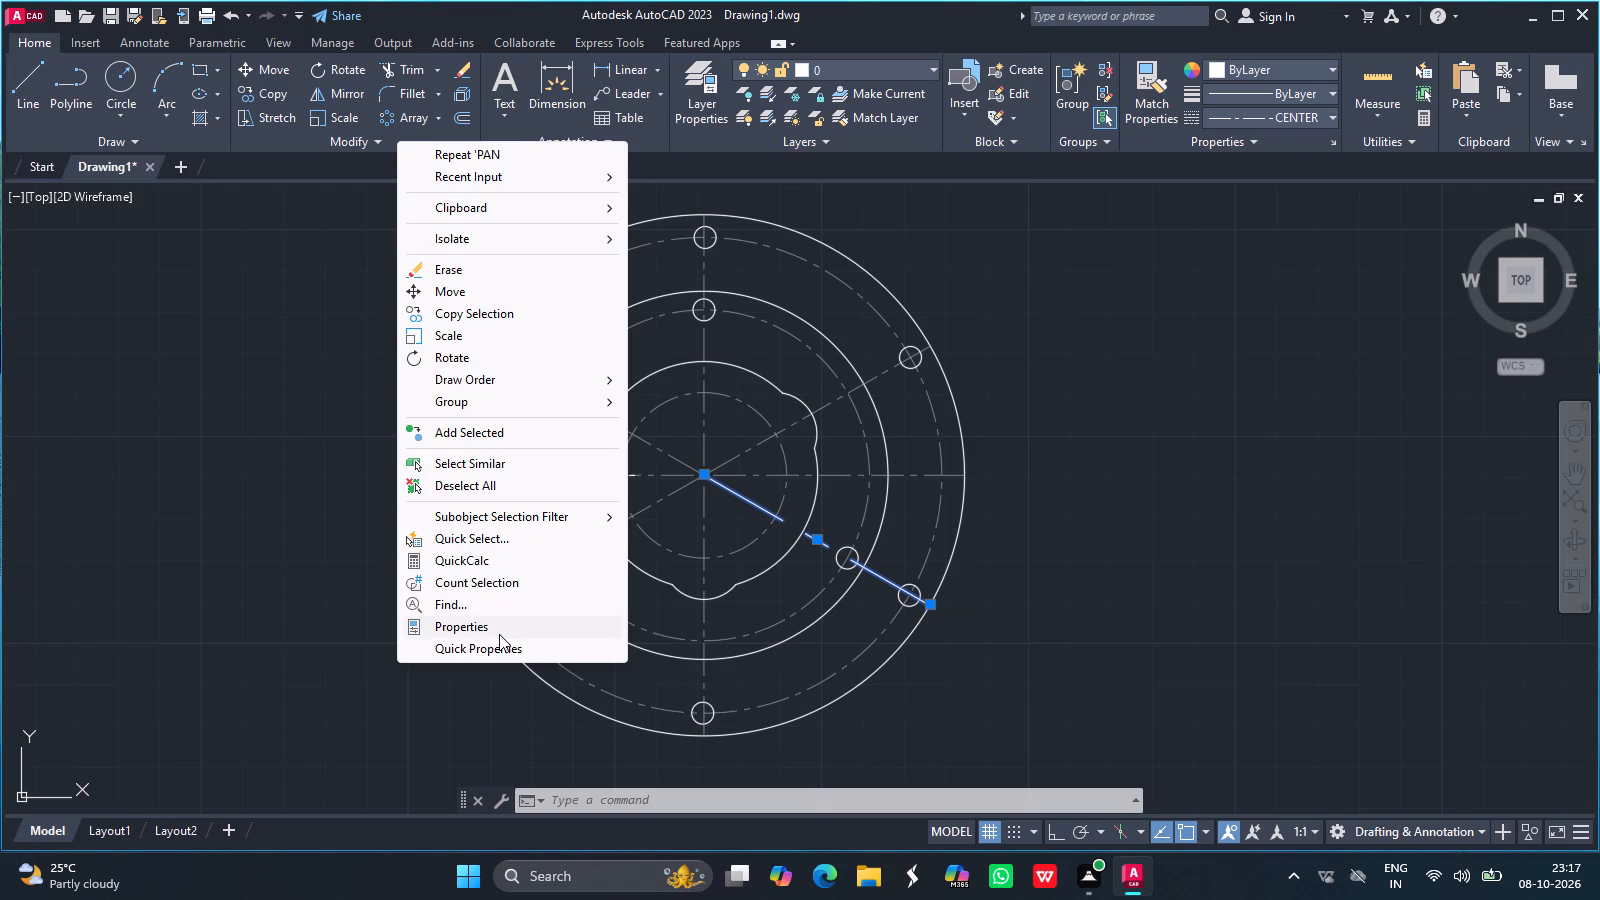
click(149, 172)
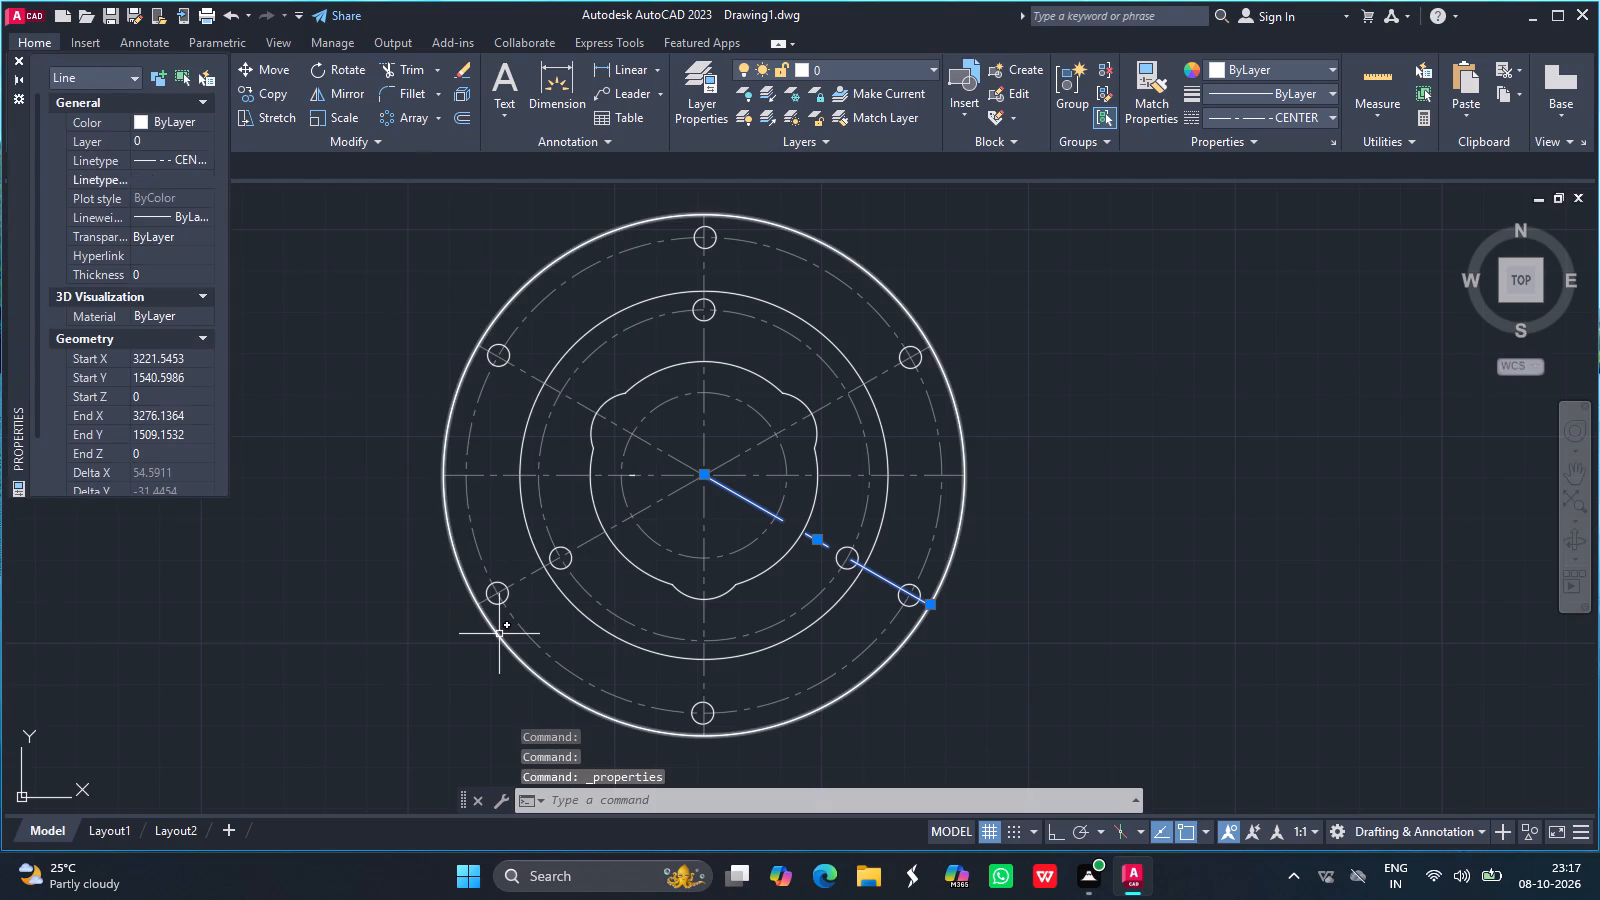
key(BackSpace)
text(0.25)
key(Return)
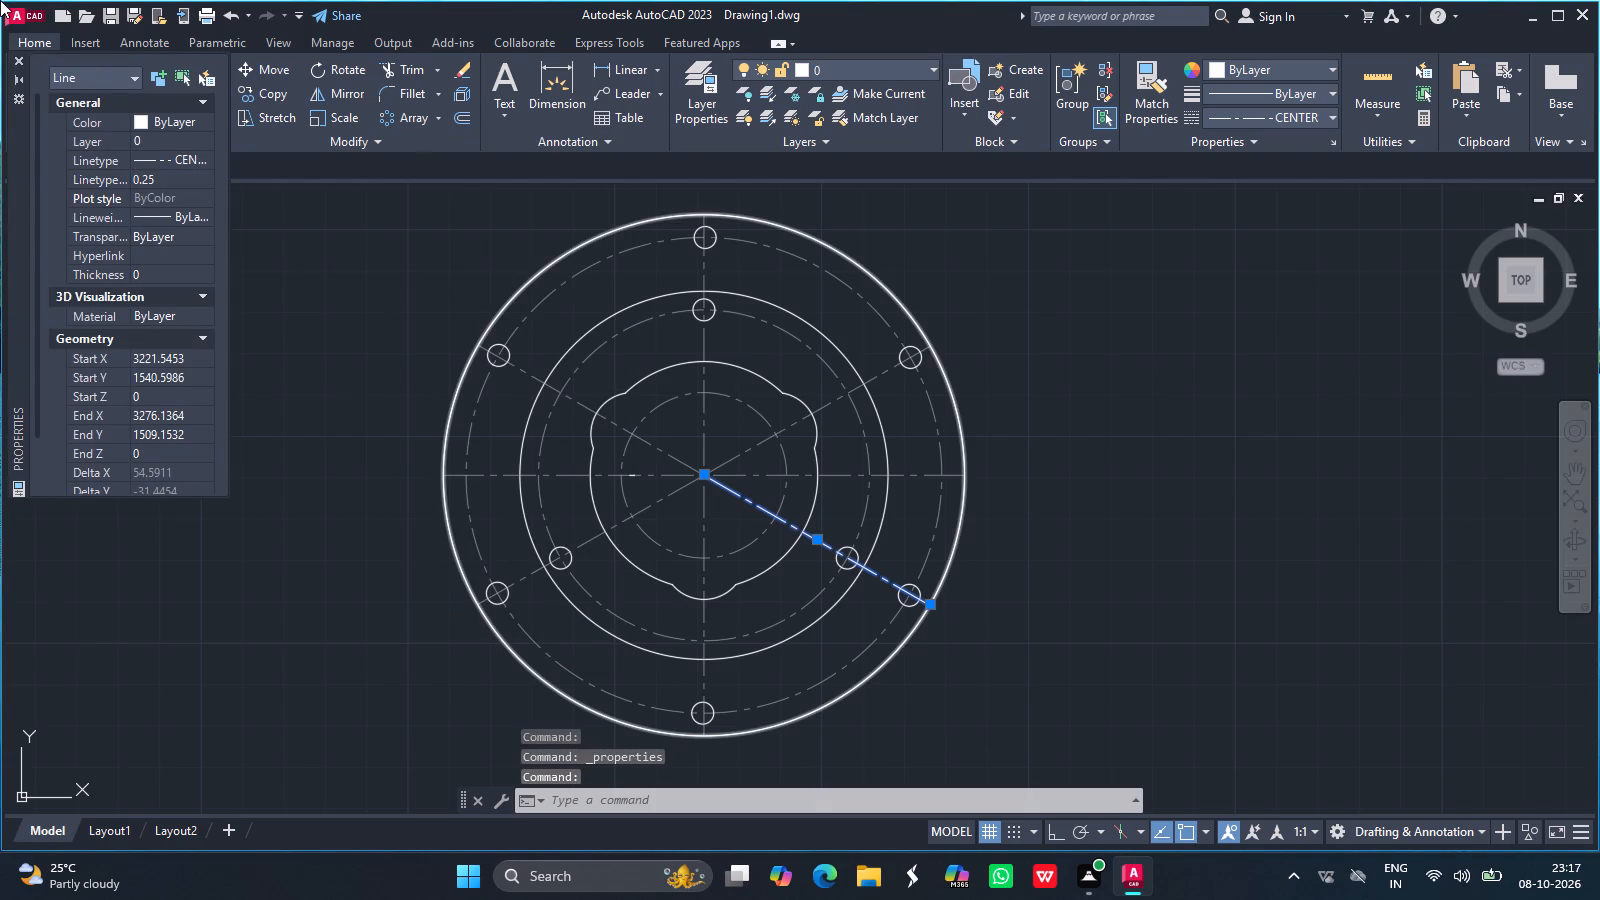
click(19, 61)
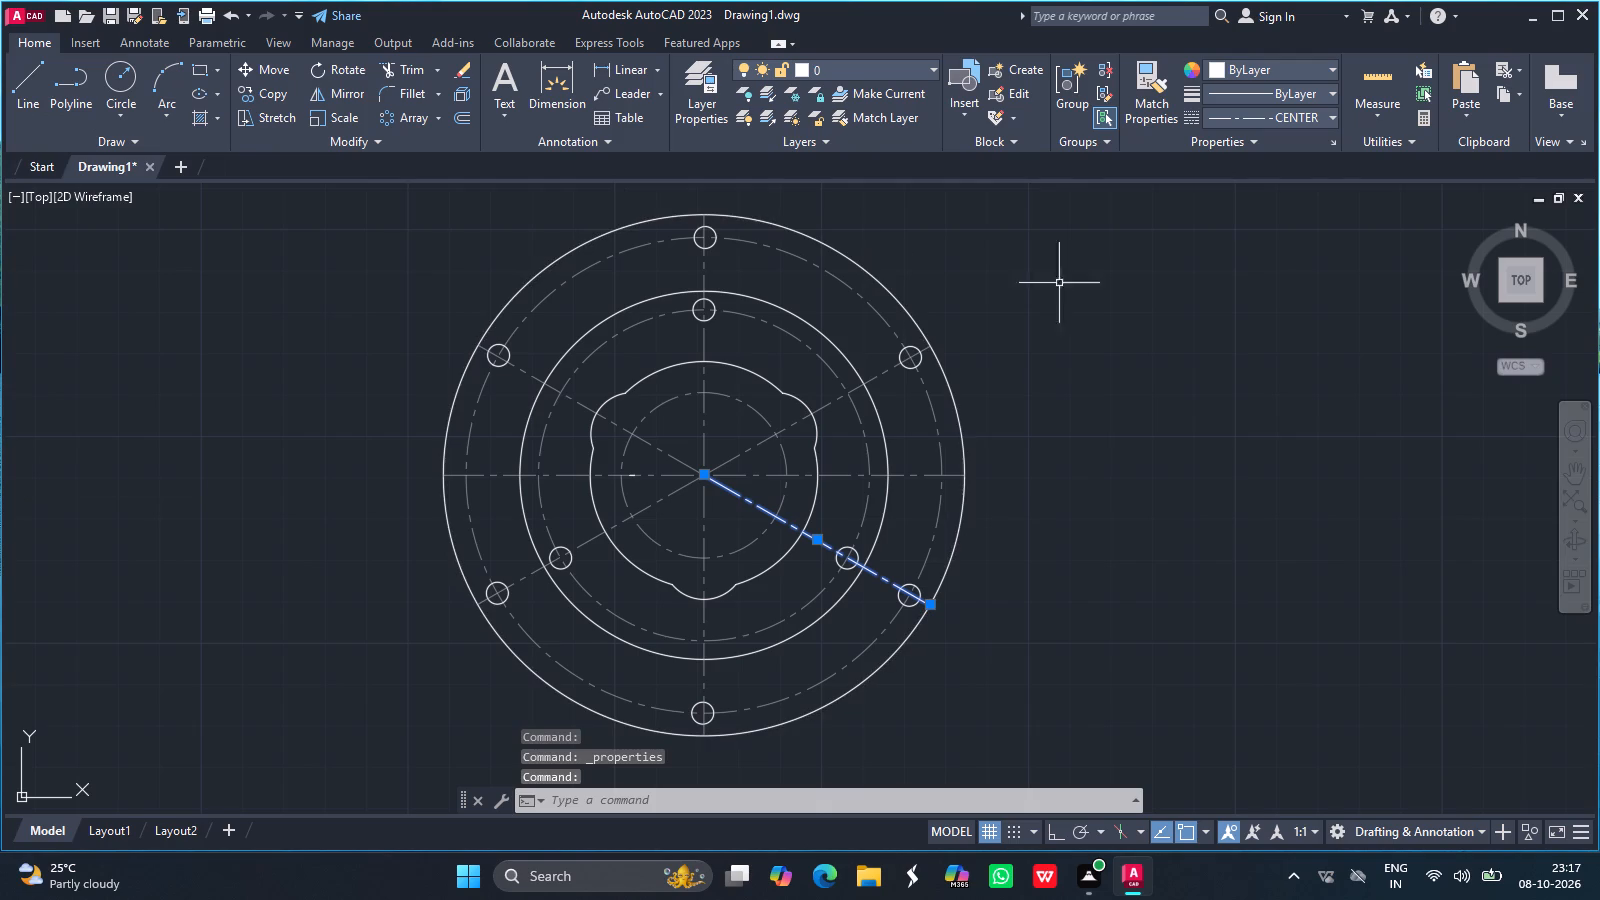
Set the transparency of the selected lower-right diagonal center line to 60, then clear the selection.
click(1247, 143)
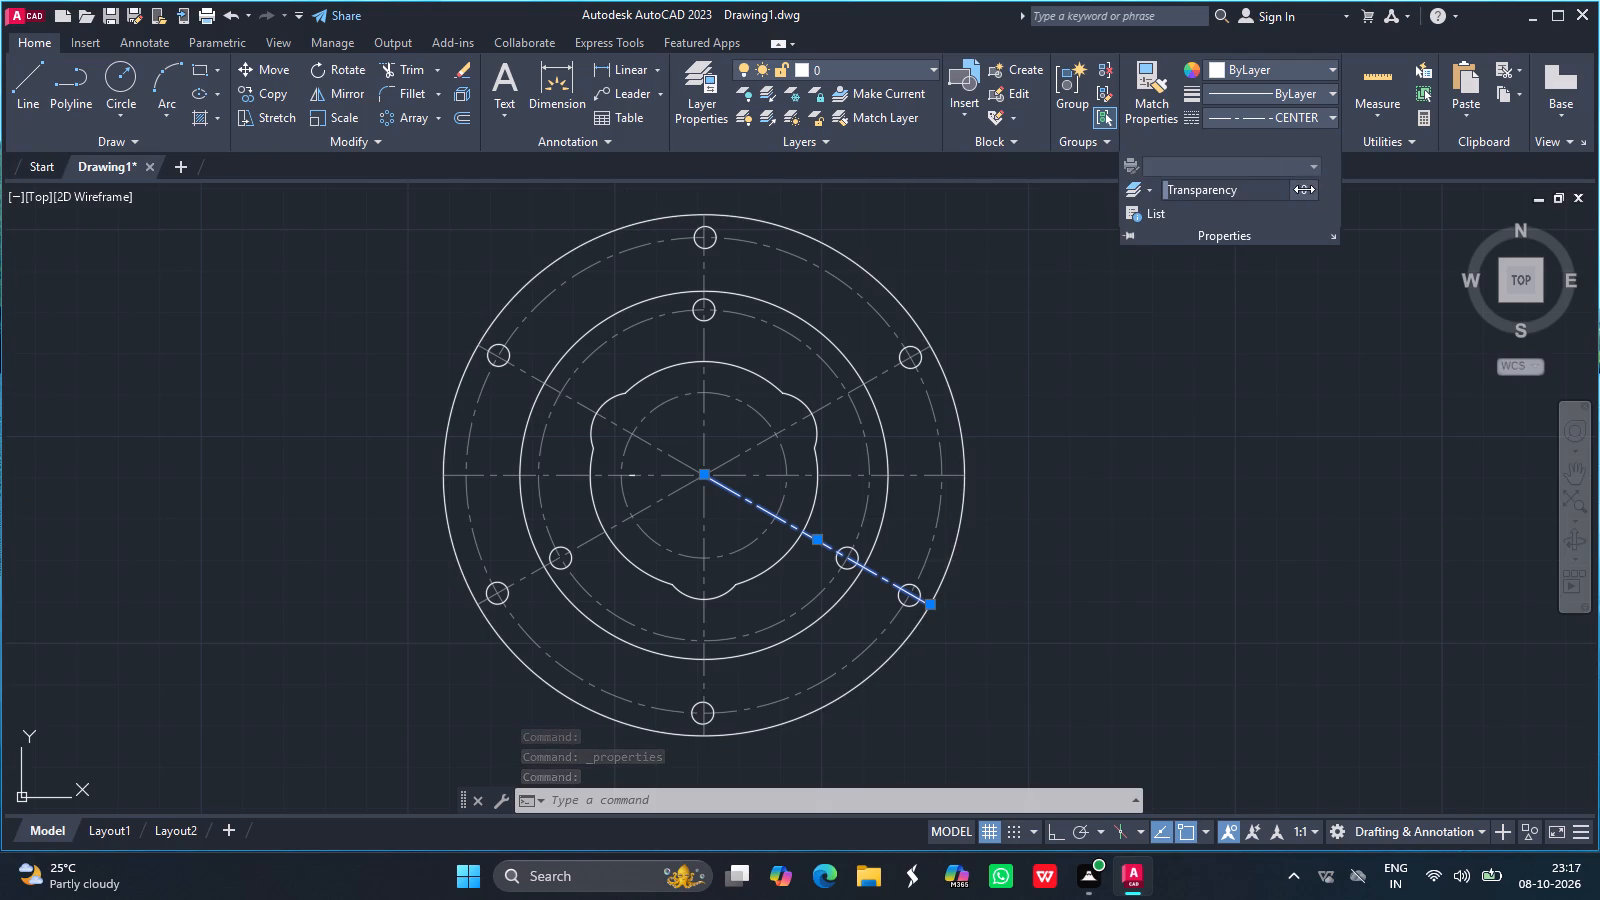
click(1304, 190)
key(BackSpace)
text(60)
key(Return)
click(1110, 367)
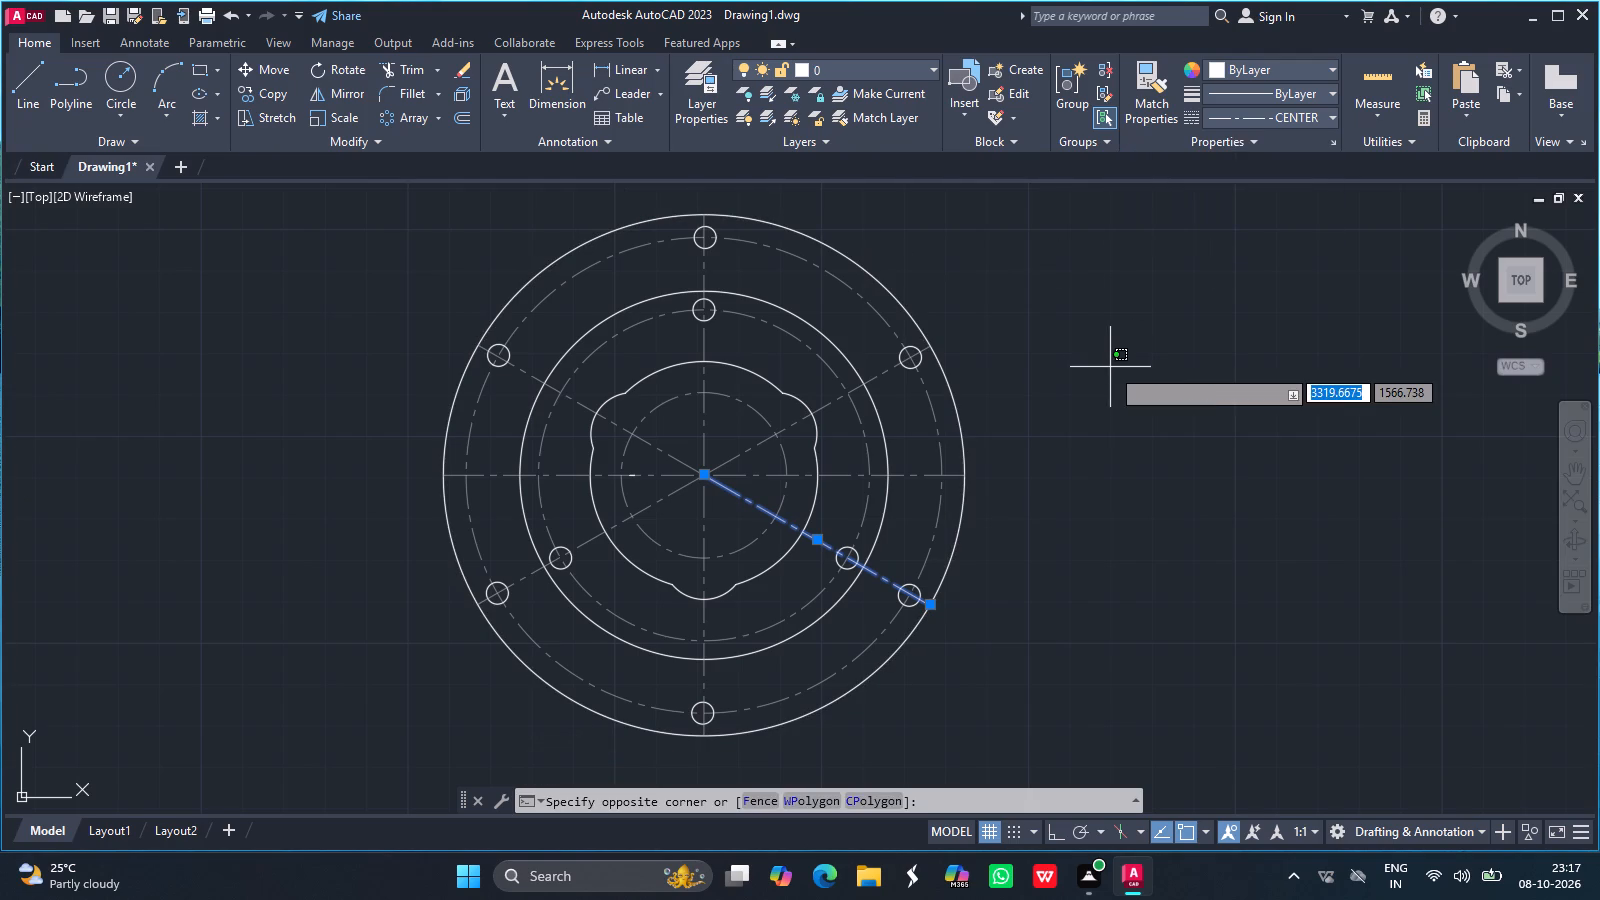
key(Escape)
key(Escape)
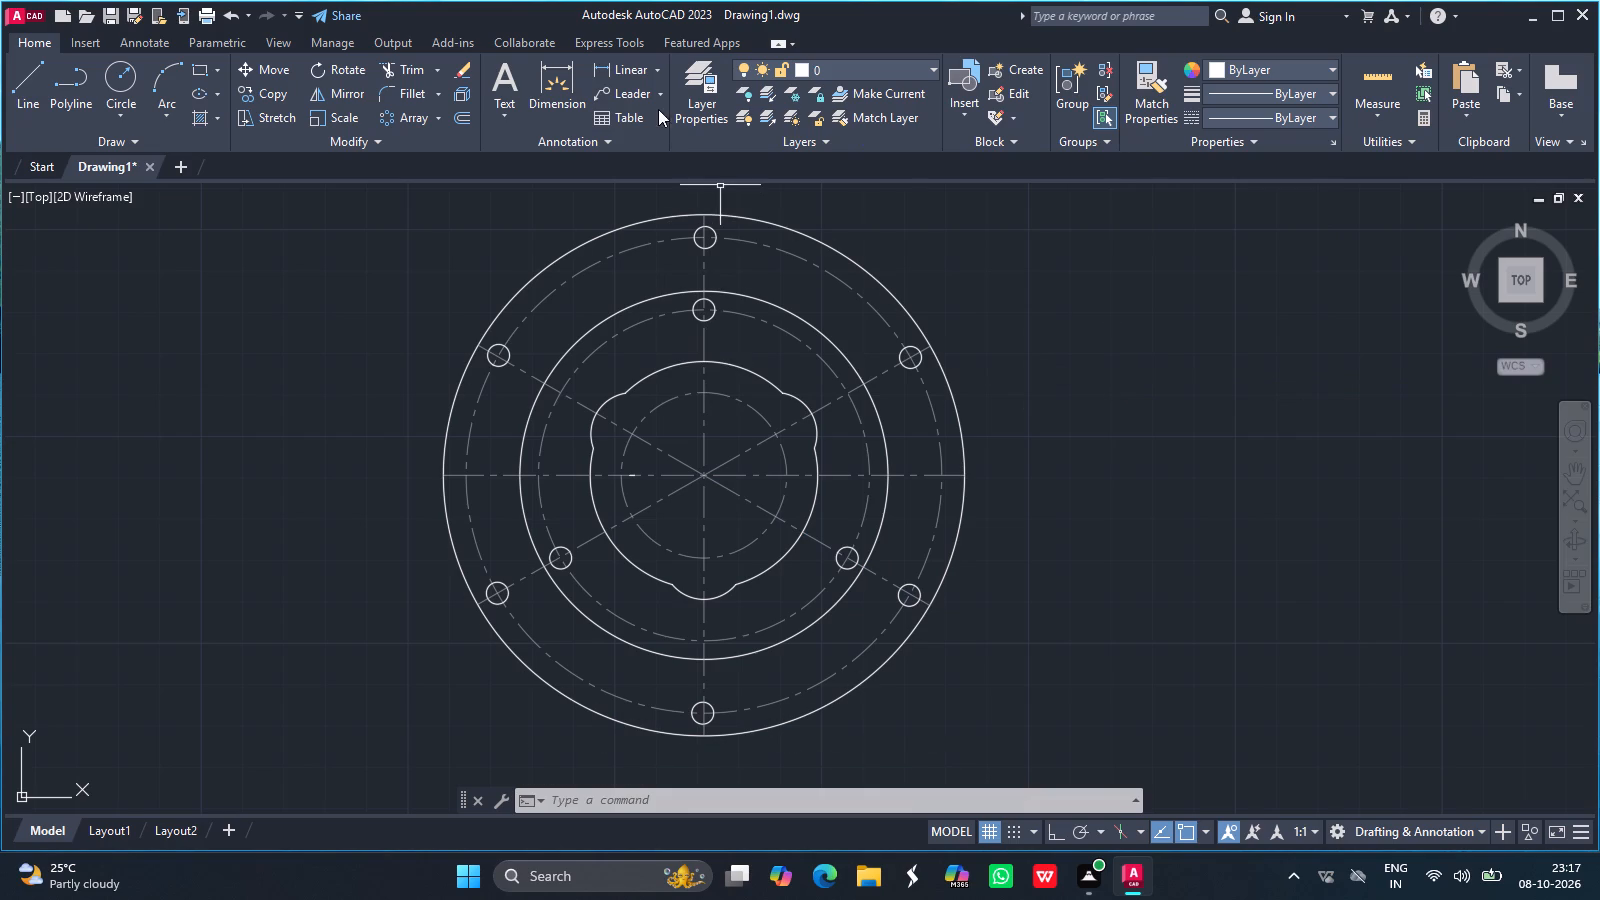
Add a radius dimension to the upper-left lobe arc of the inner outline, placing its text outside the outer circle.
click(628, 74)
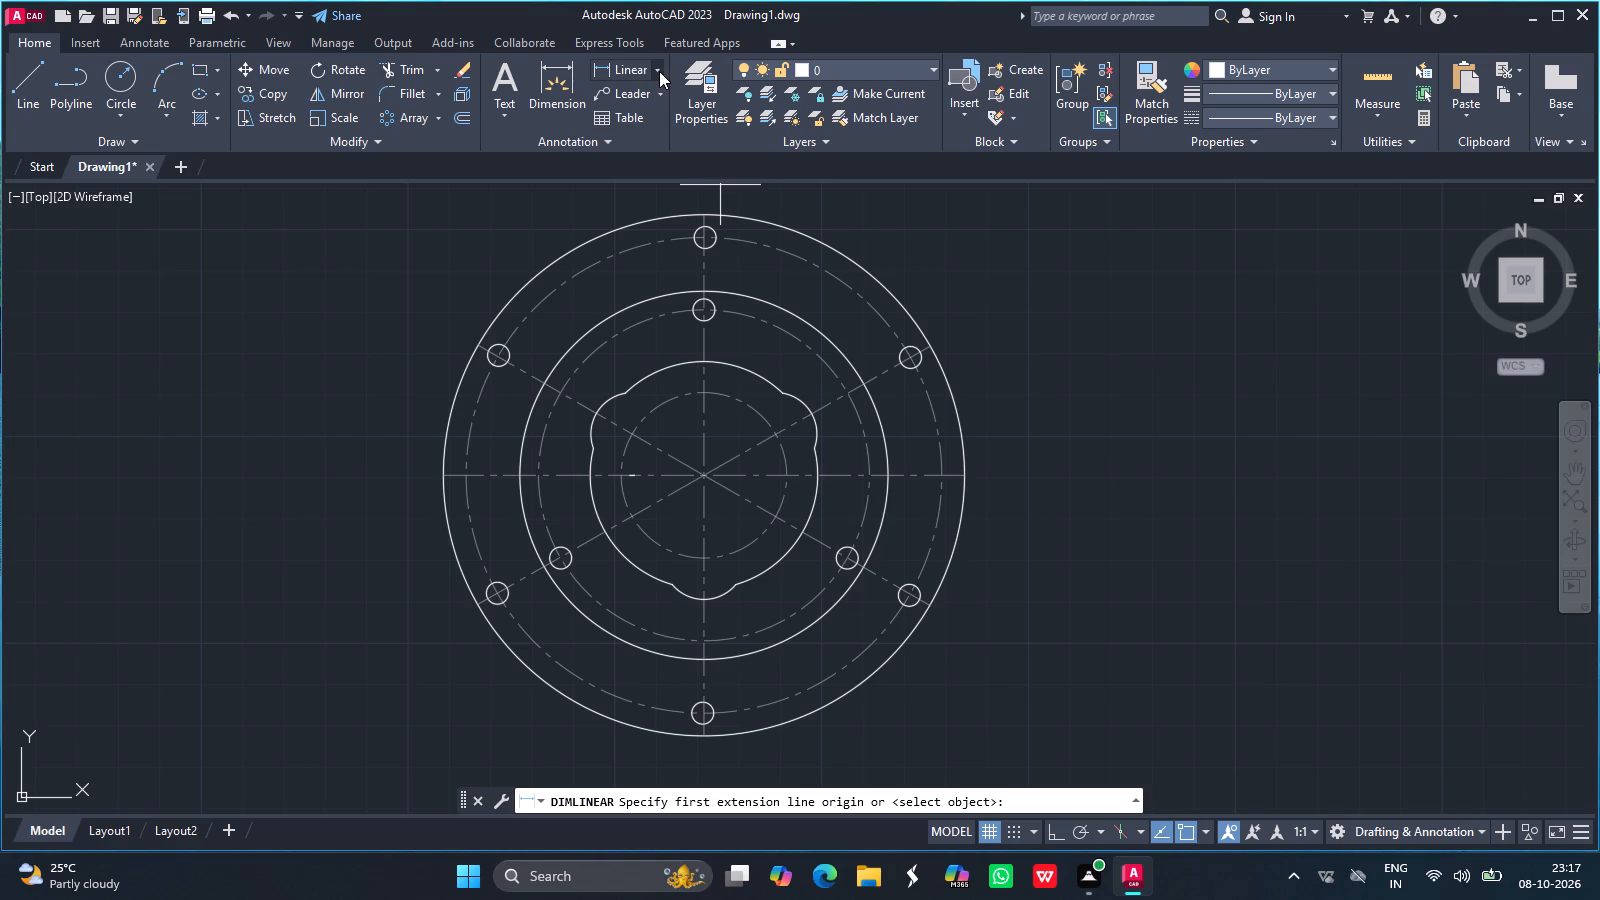
click(659, 71)
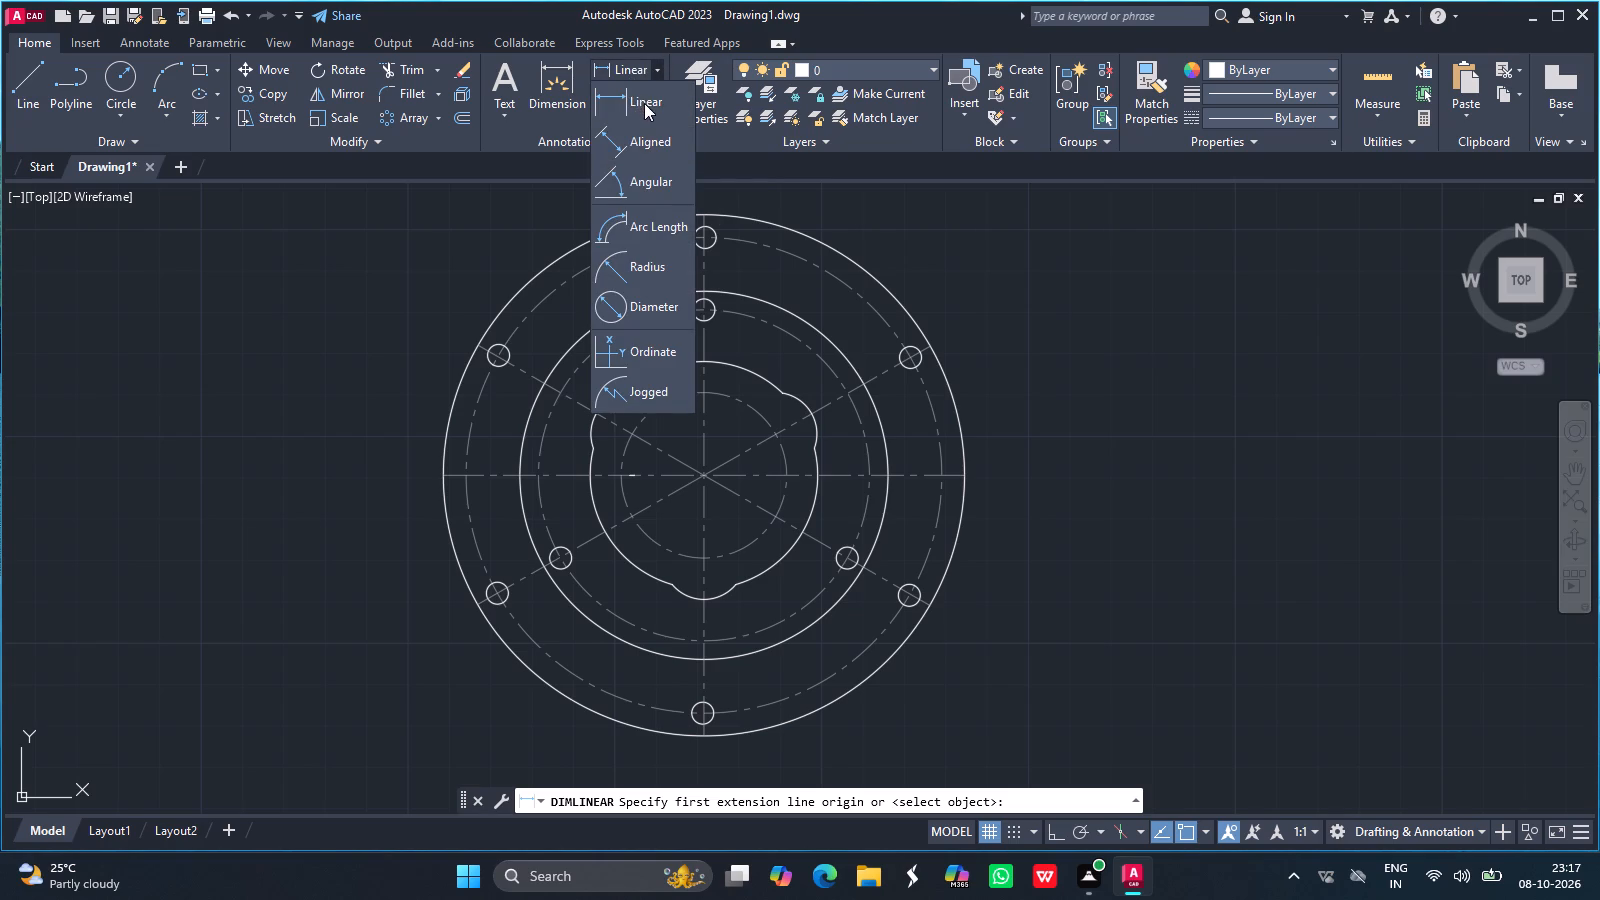
click(640, 268)
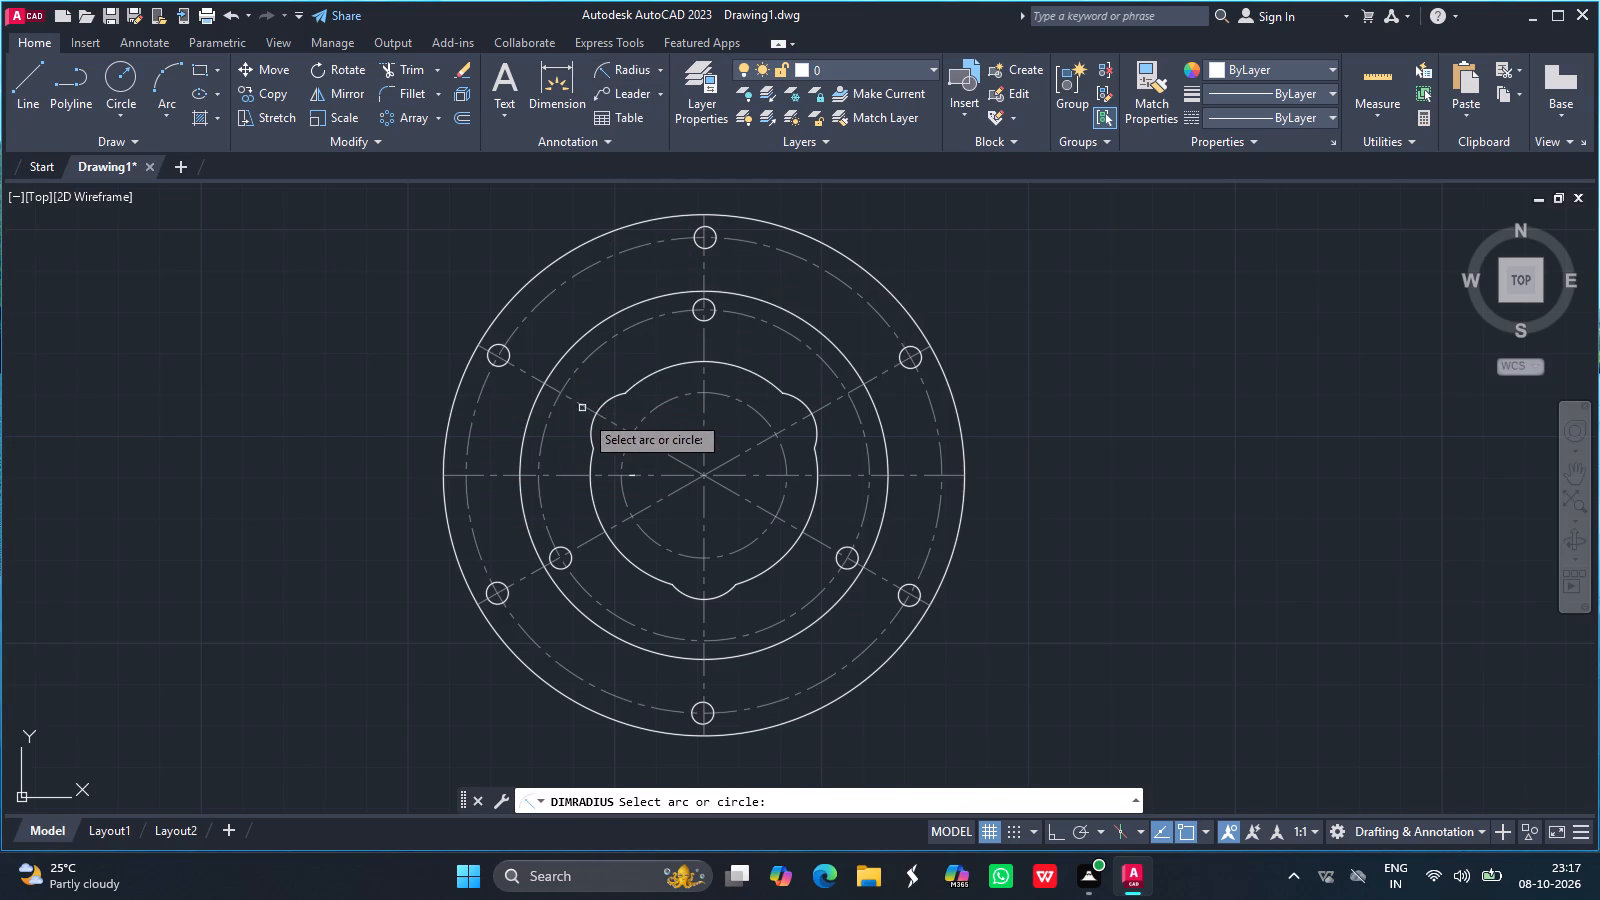
drag(593, 427, 403, 446)
click(403, 446)
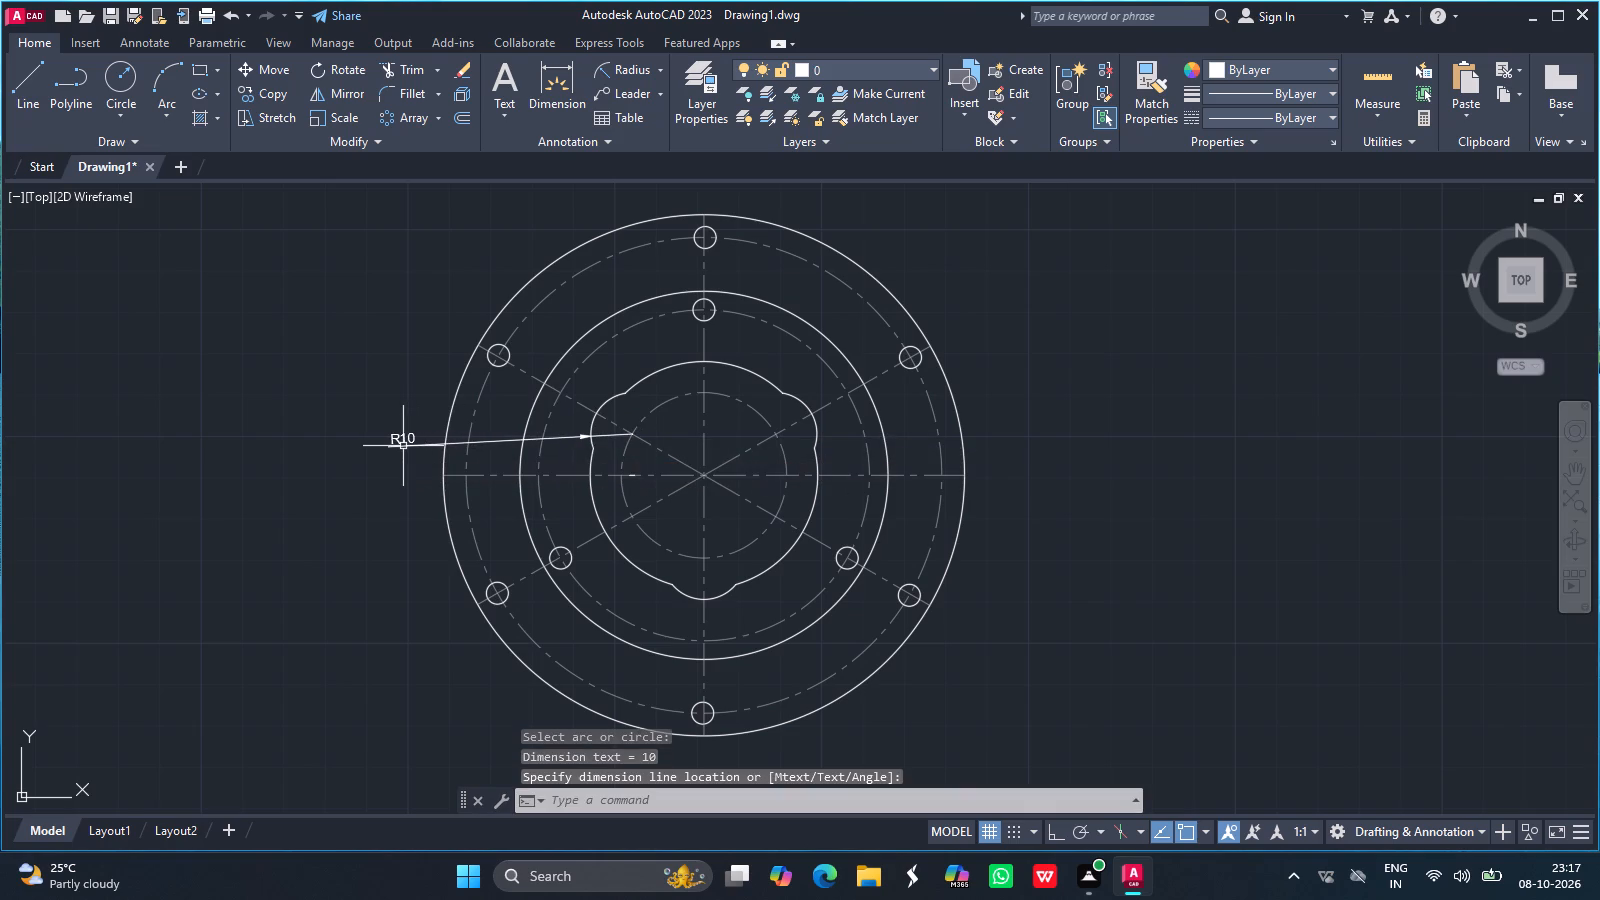
Add a radius dimension to the large upper arc of the inner outline, with the text beyond the flange's upper-left edge.
click(623, 65)
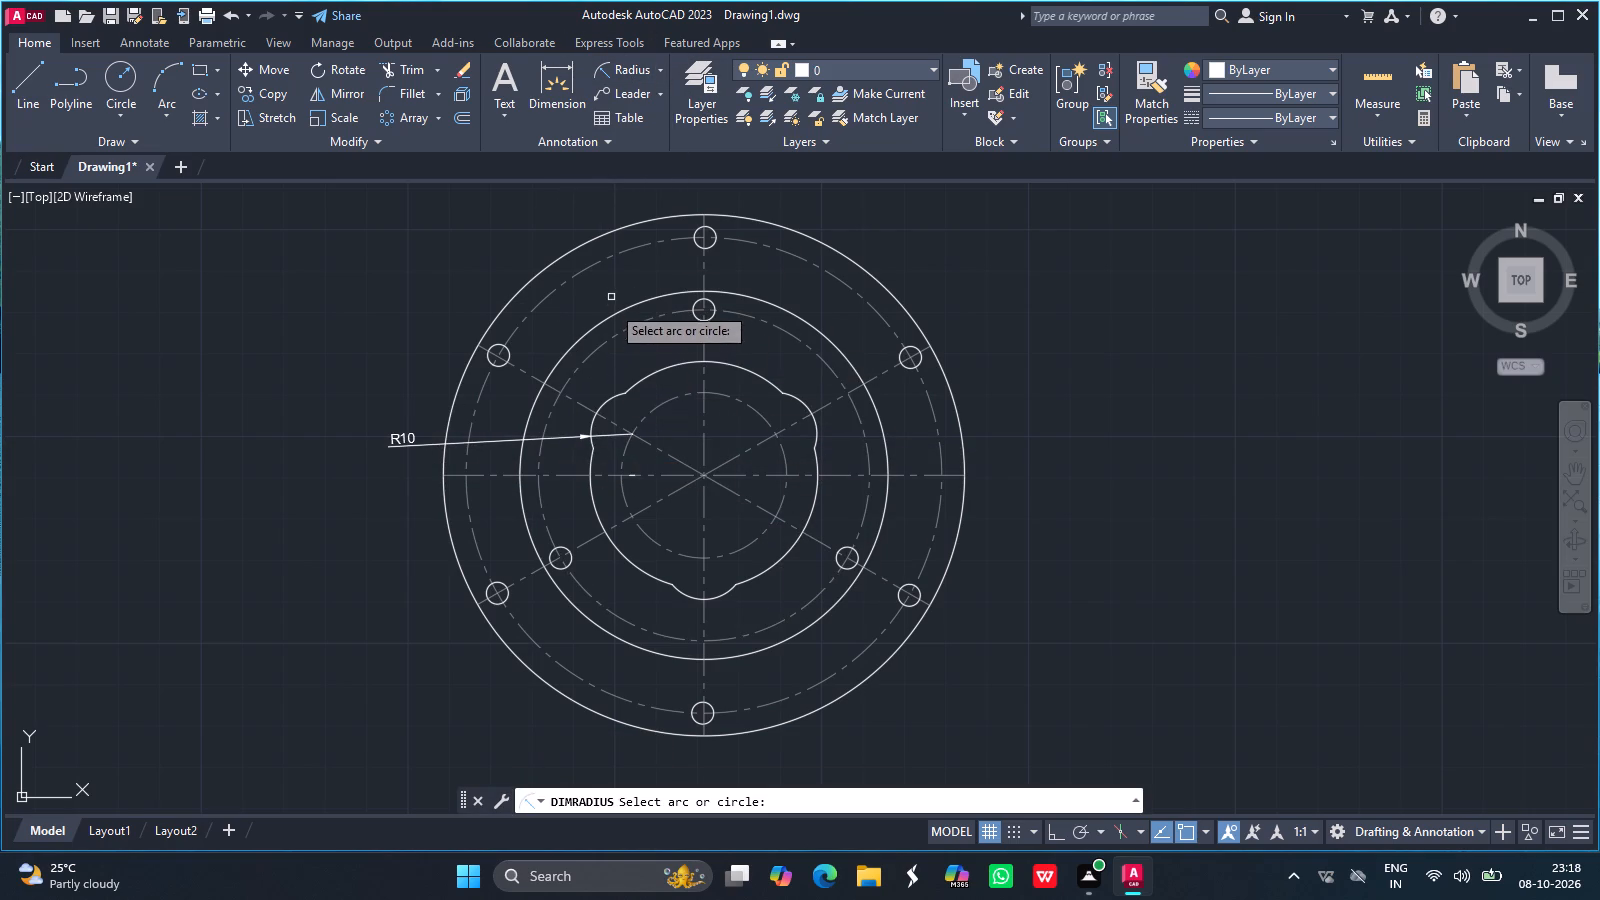
drag(650, 375, 501, 288)
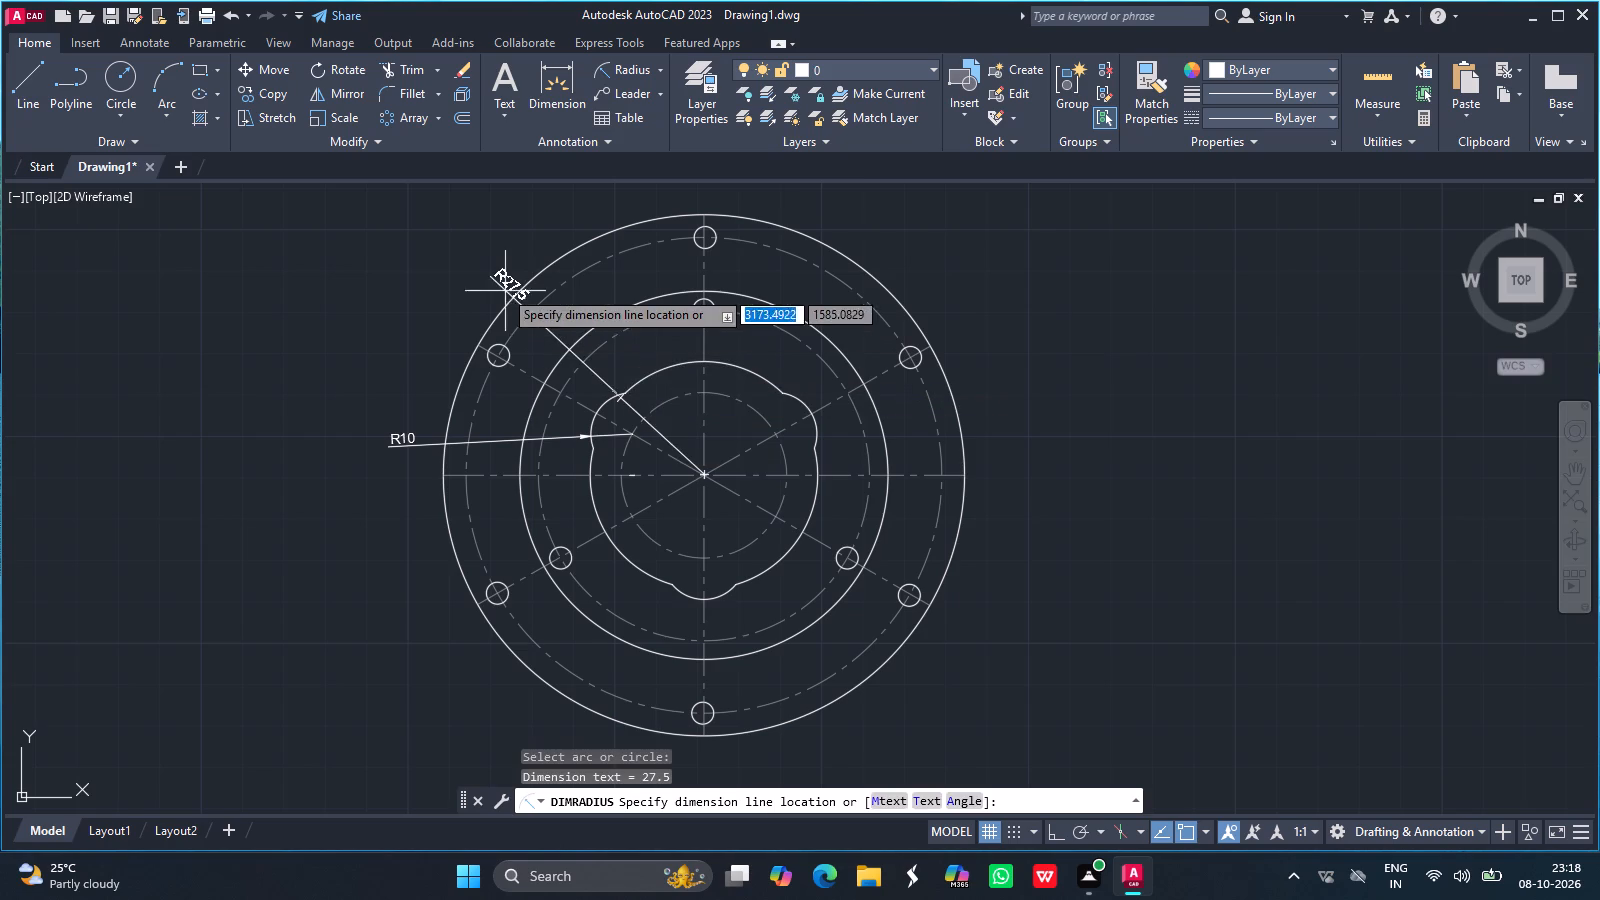
drag(501, 288, 486, 279)
click(486, 279)
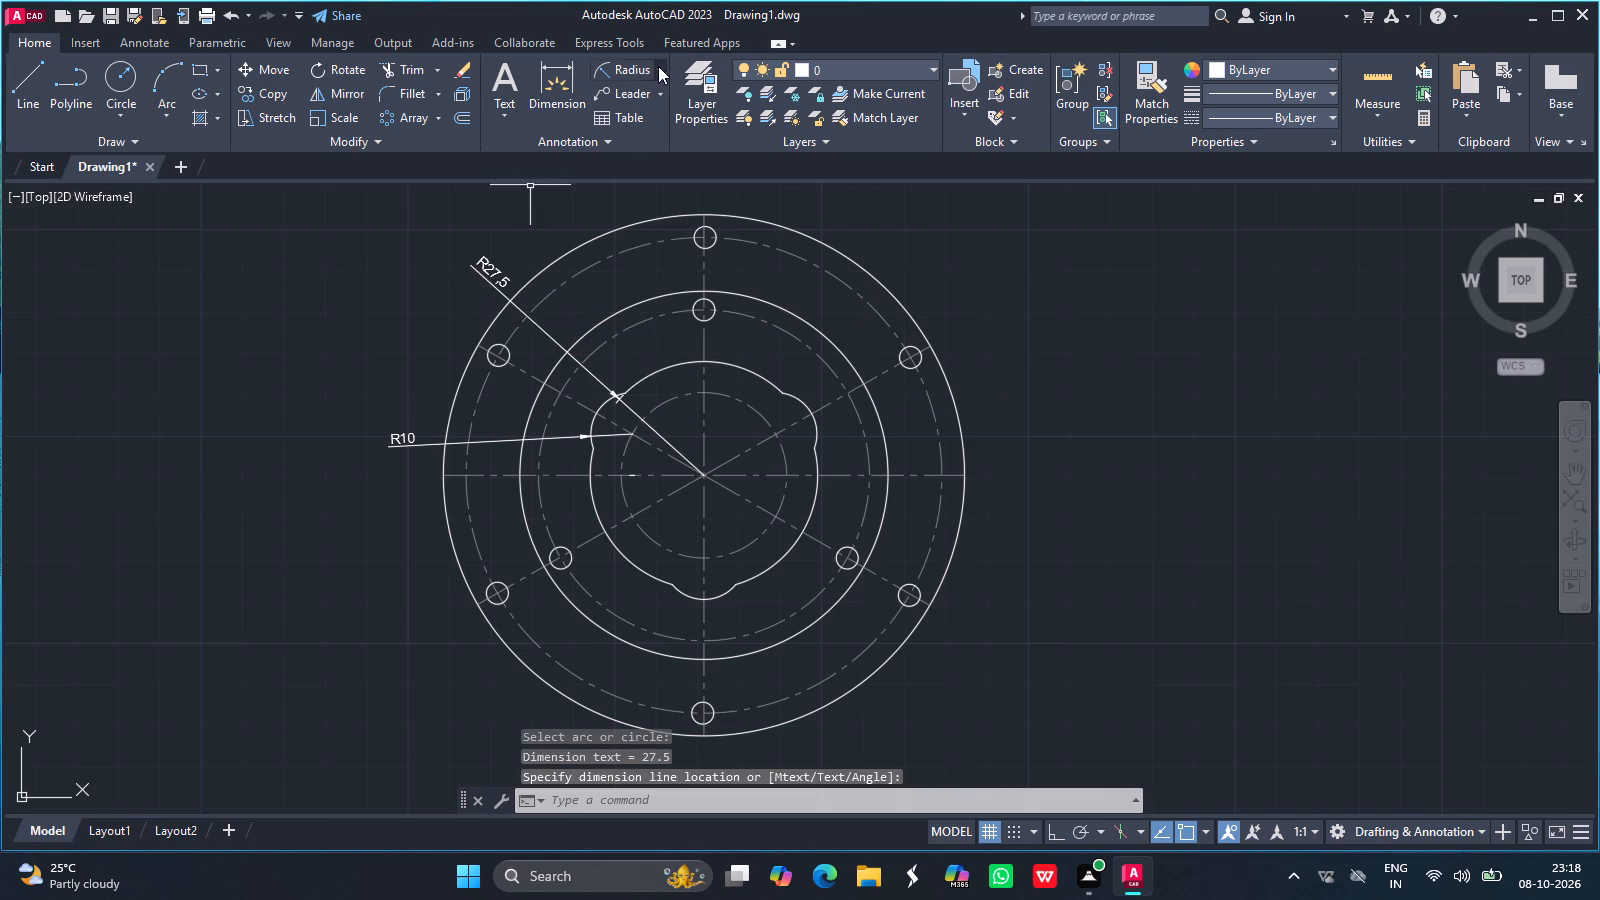
Add a diameter dimension to the flange's outermost circle, with the text just outside its upper-right edge.
click(661, 66)
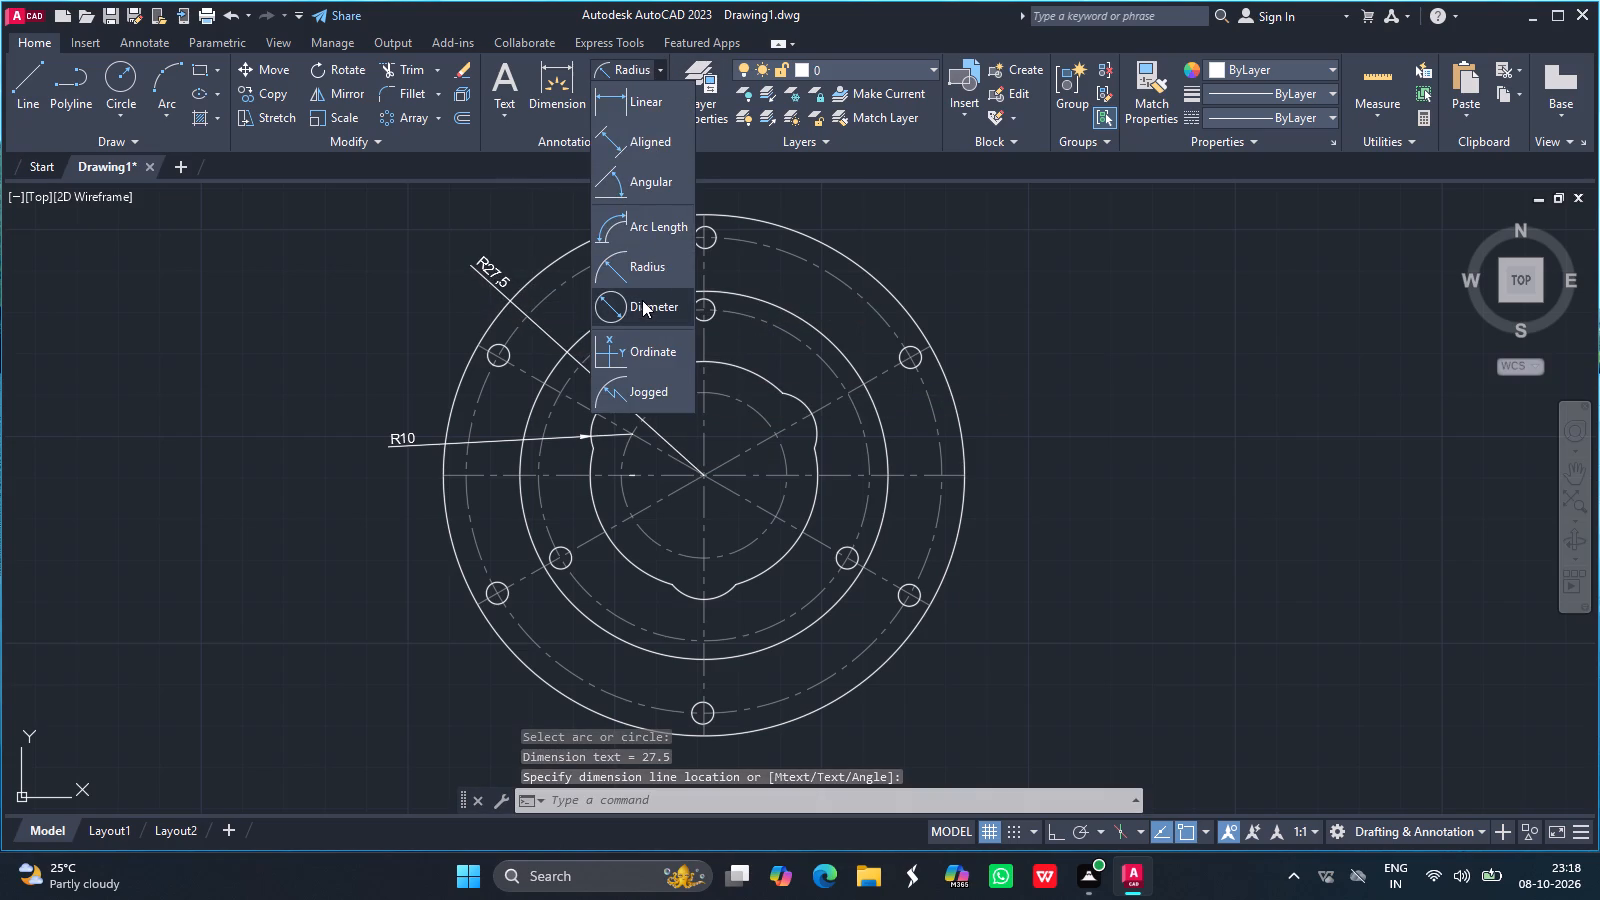
click(642, 300)
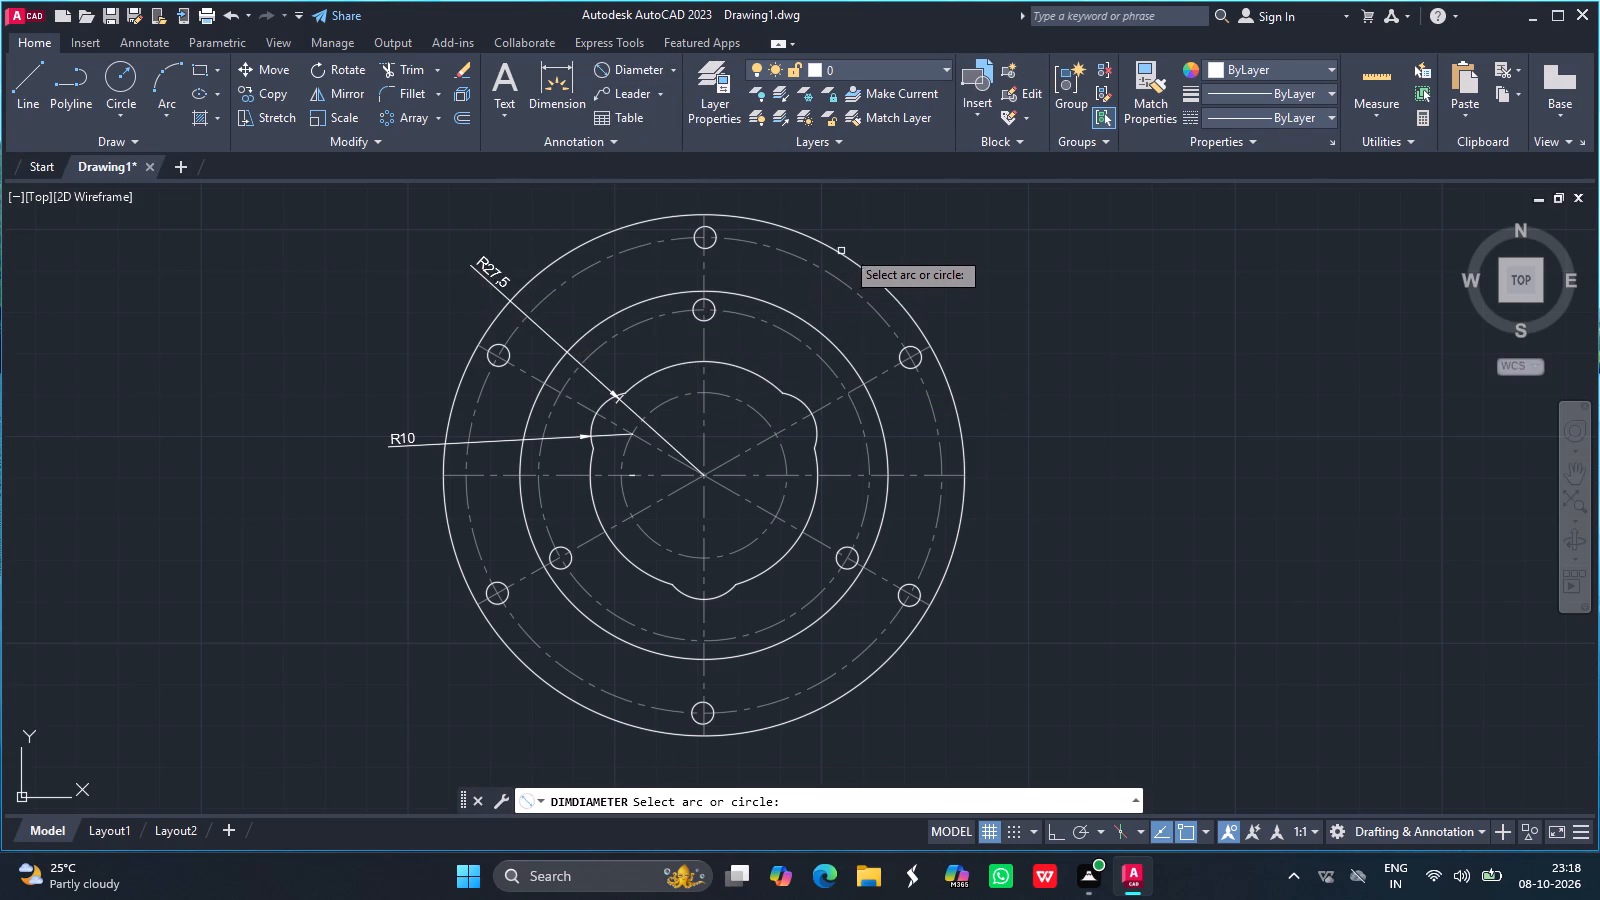
drag(851, 255, 907, 272)
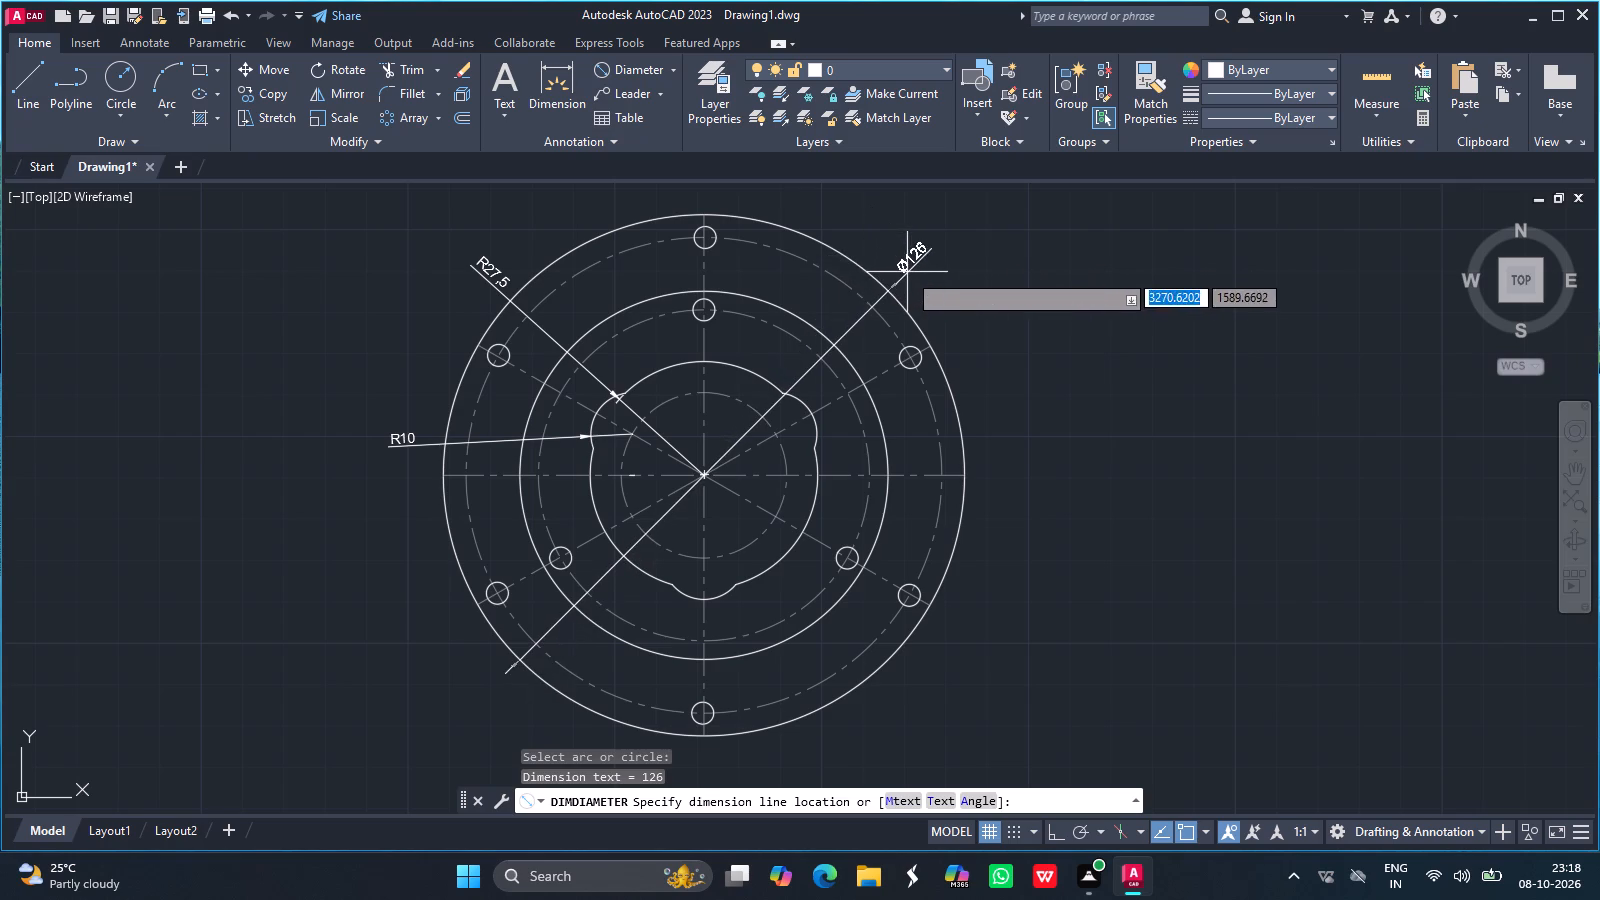
click(907, 272)
Add a diameter dimension to the outer center-line circle carrying six holes, with the text outside the flange below the outermost circle's dimension.
click(637, 74)
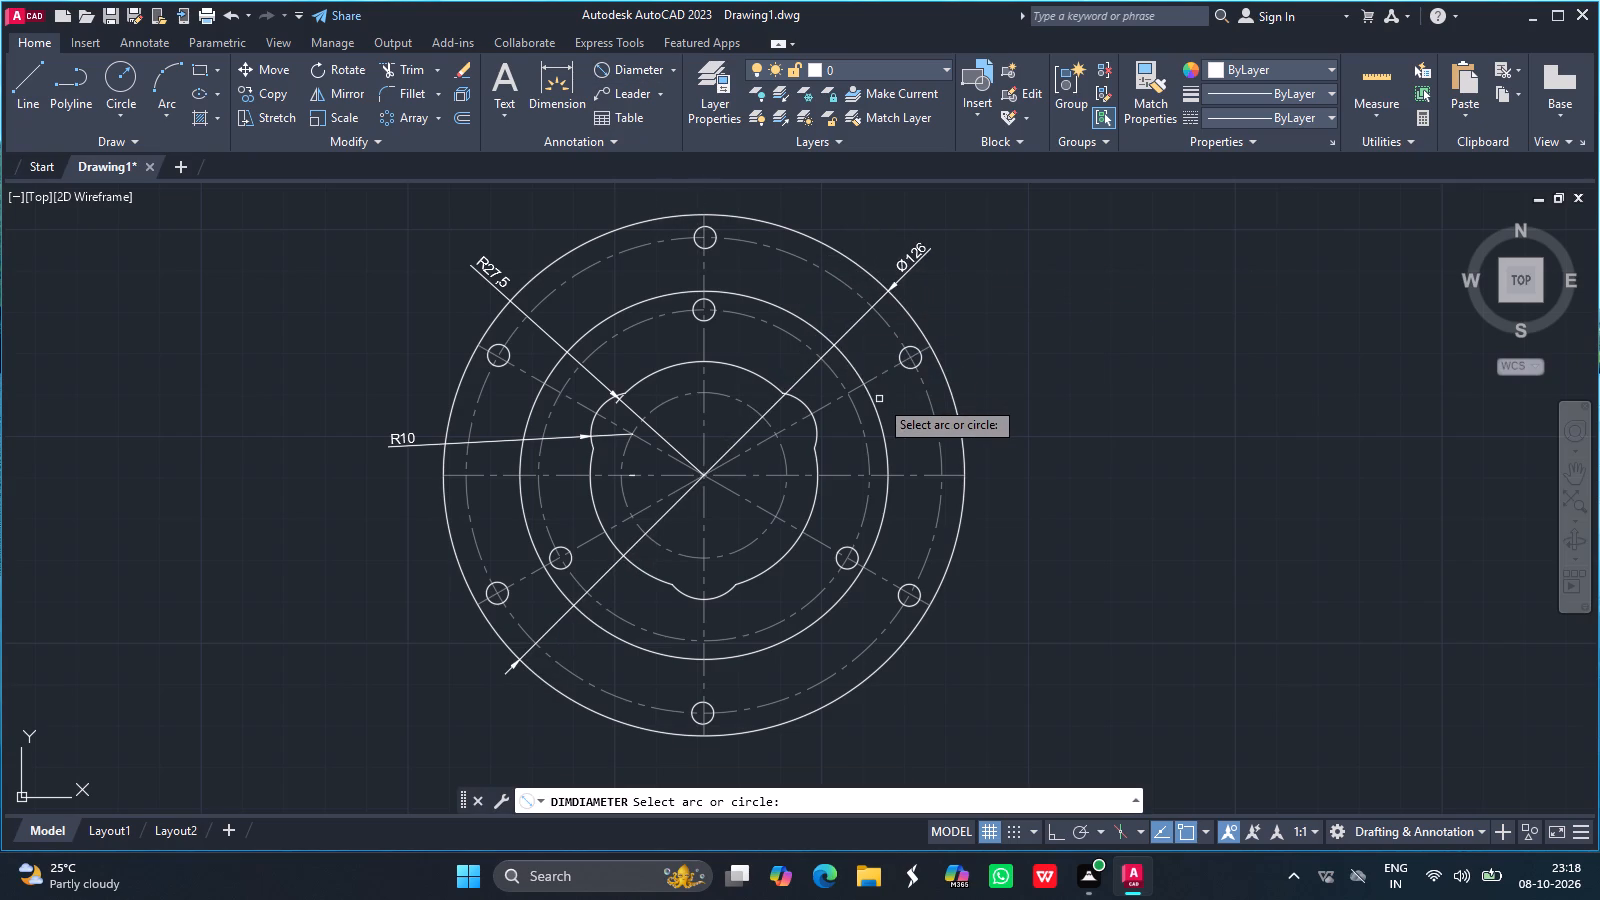
drag(927, 382, 941, 398)
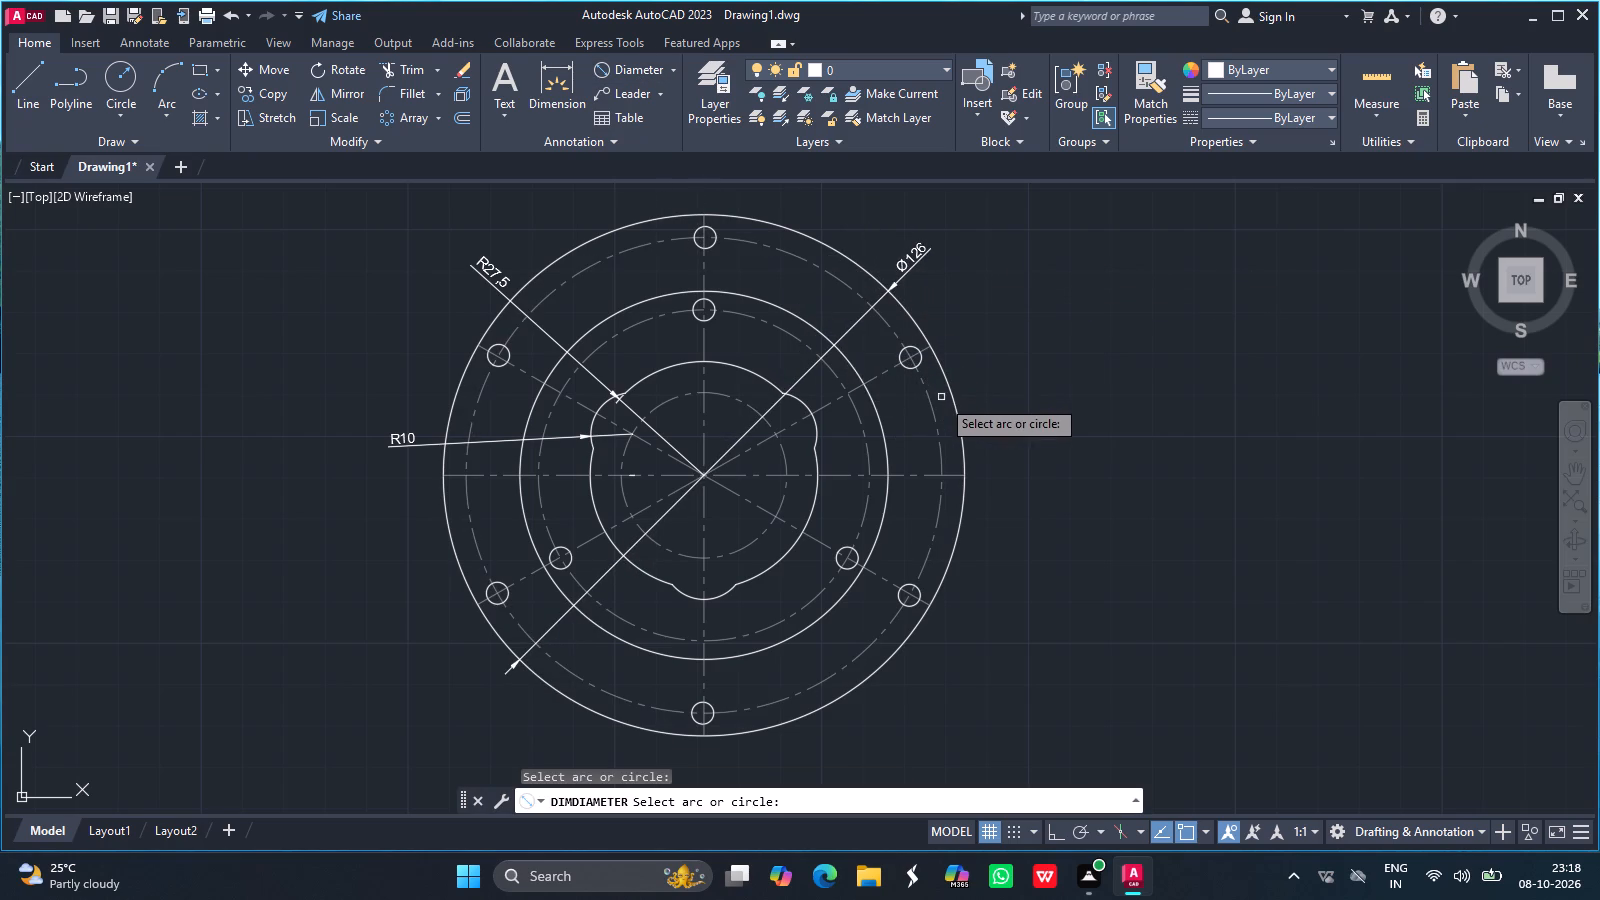
drag(941, 398, 930, 400)
click(930, 400)
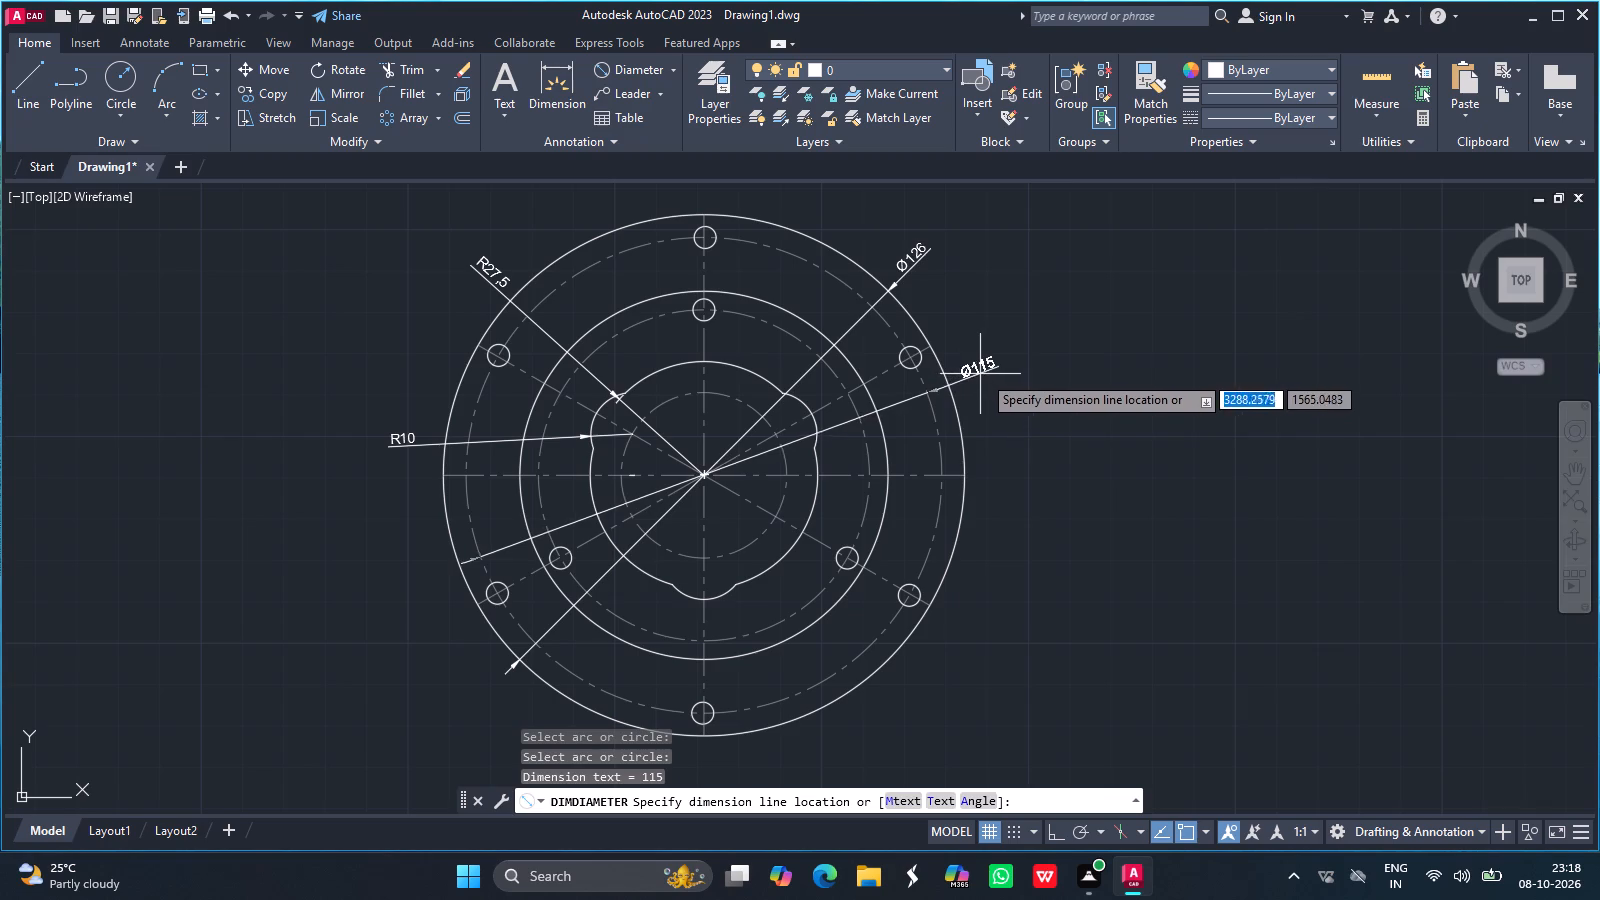
click(984, 373)
Add a diameter dimension to the bottom hole of the outer six-hole pattern, with the text below and right of it.
click(628, 62)
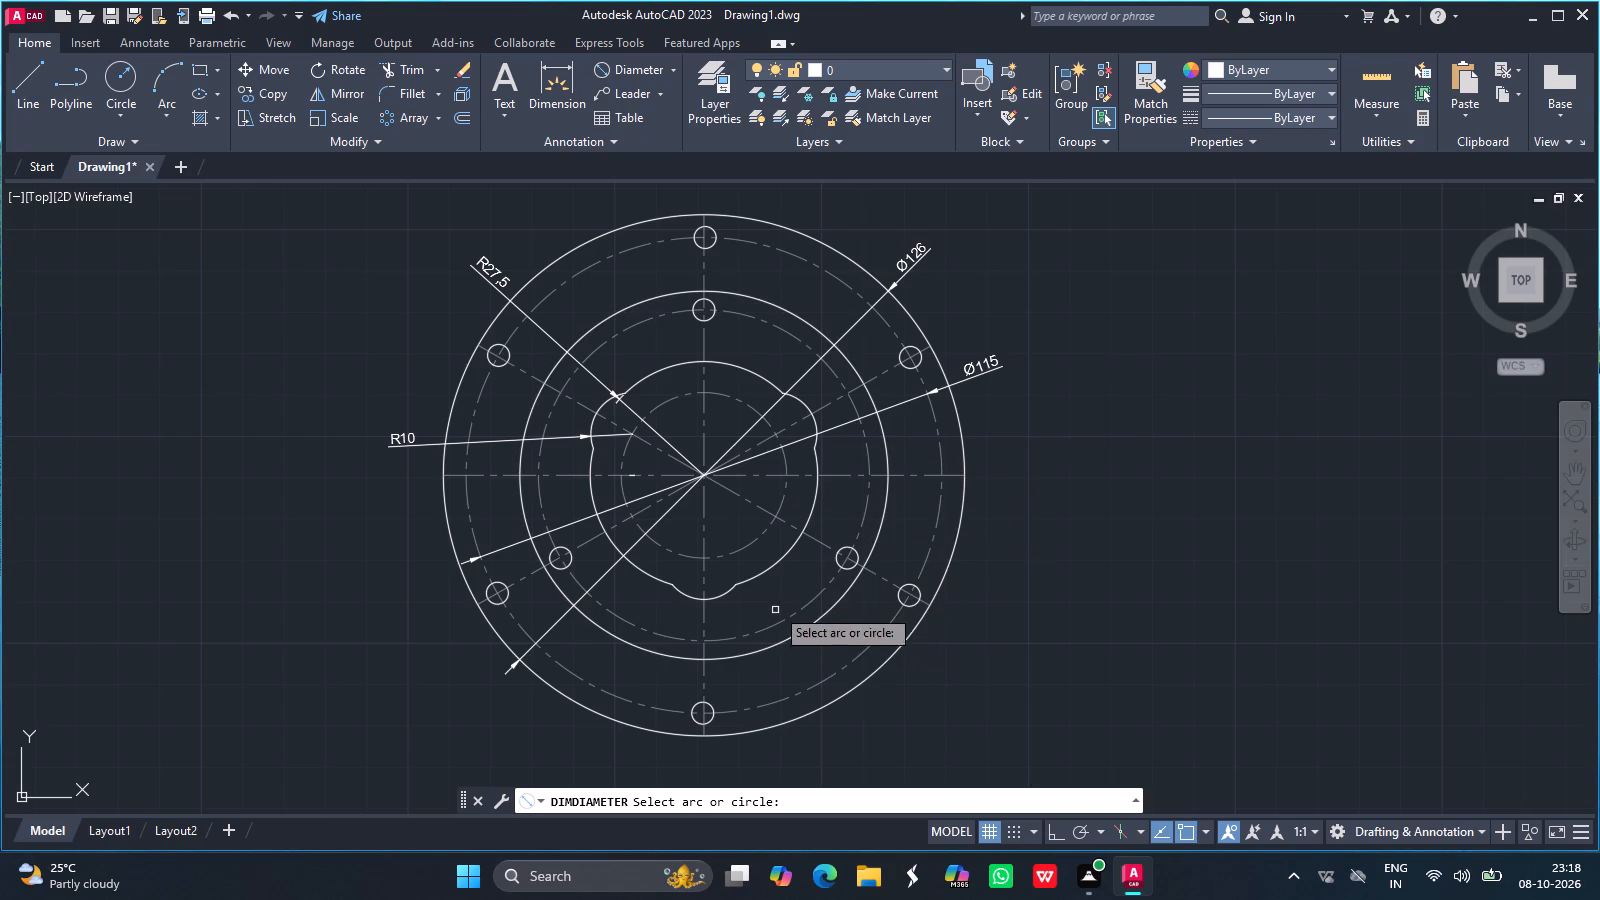
click(712, 701)
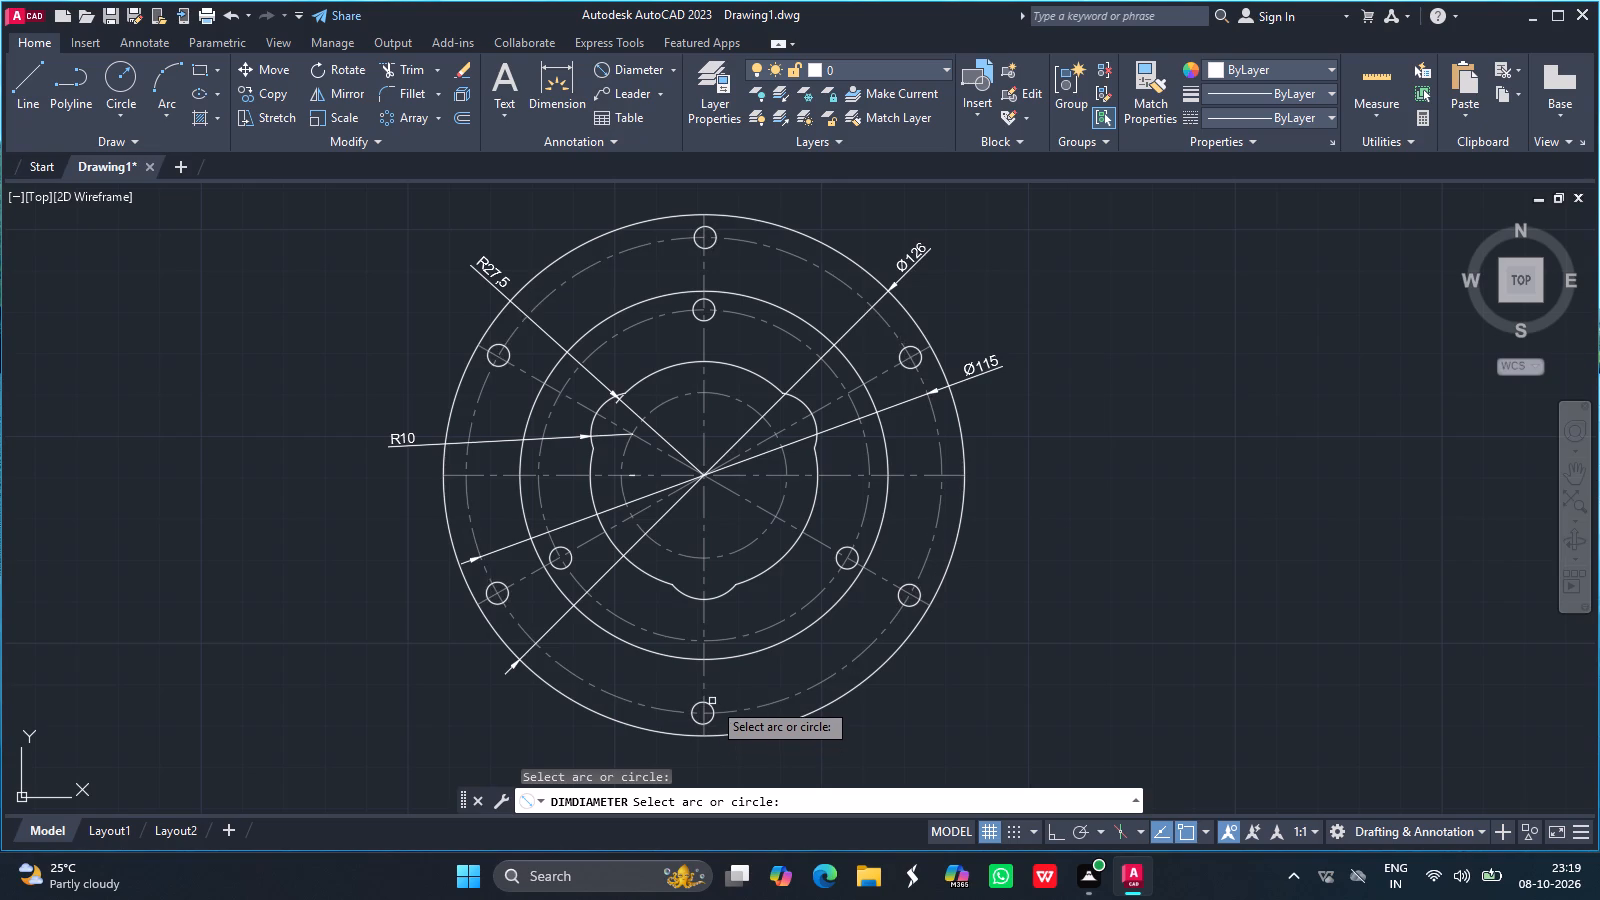
drag(709, 703, 756, 829)
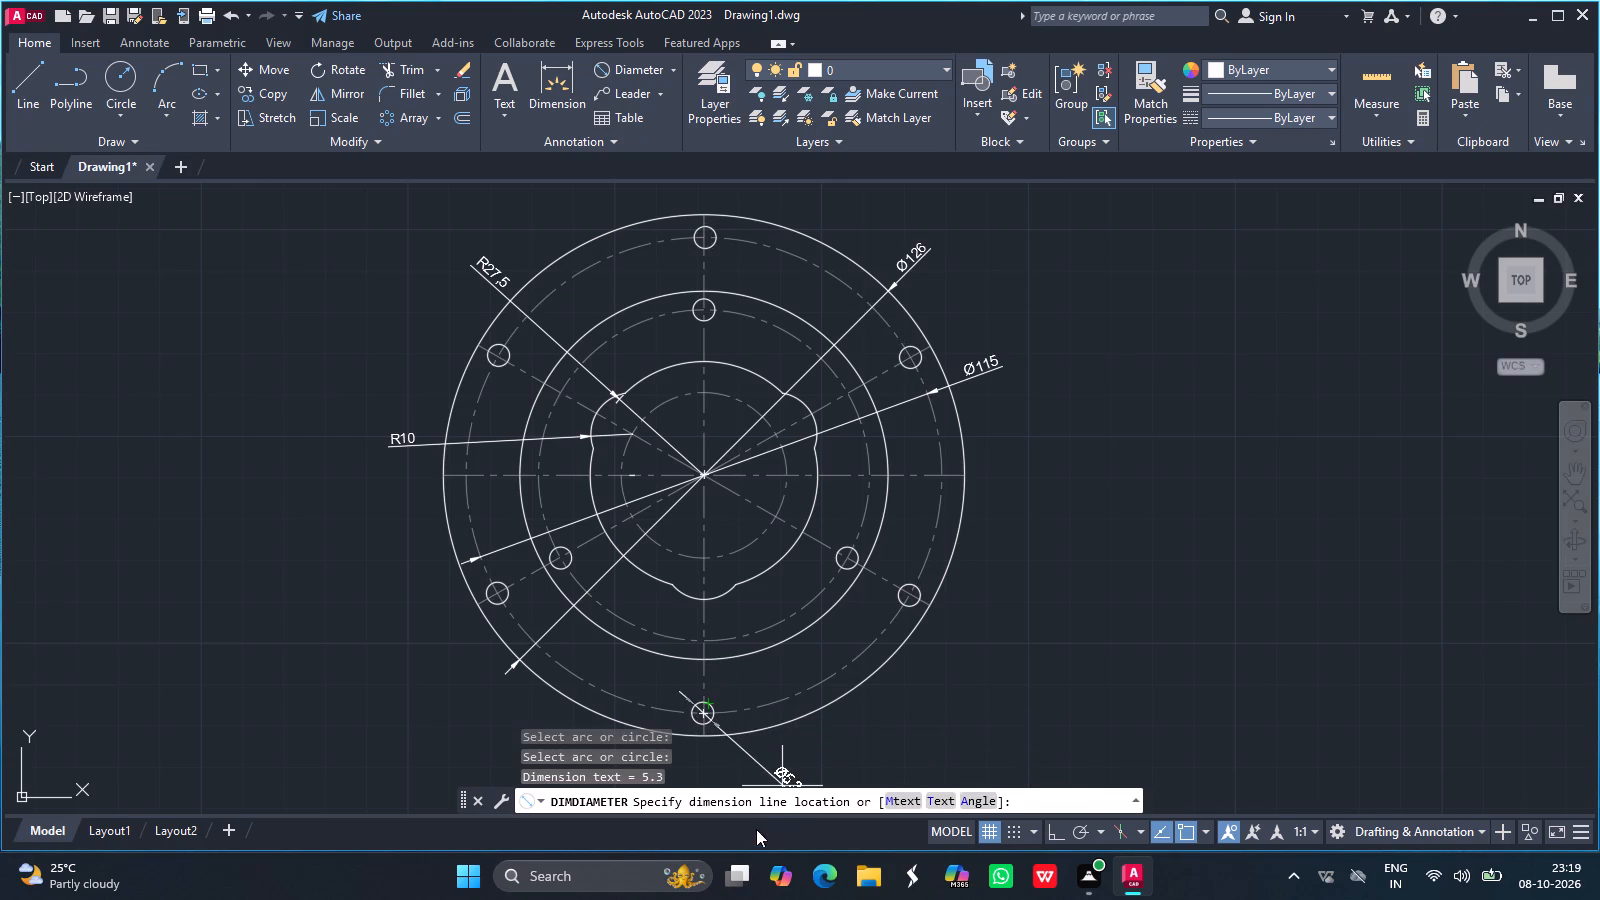
drag(756, 829, 754, 767)
click(754, 767)
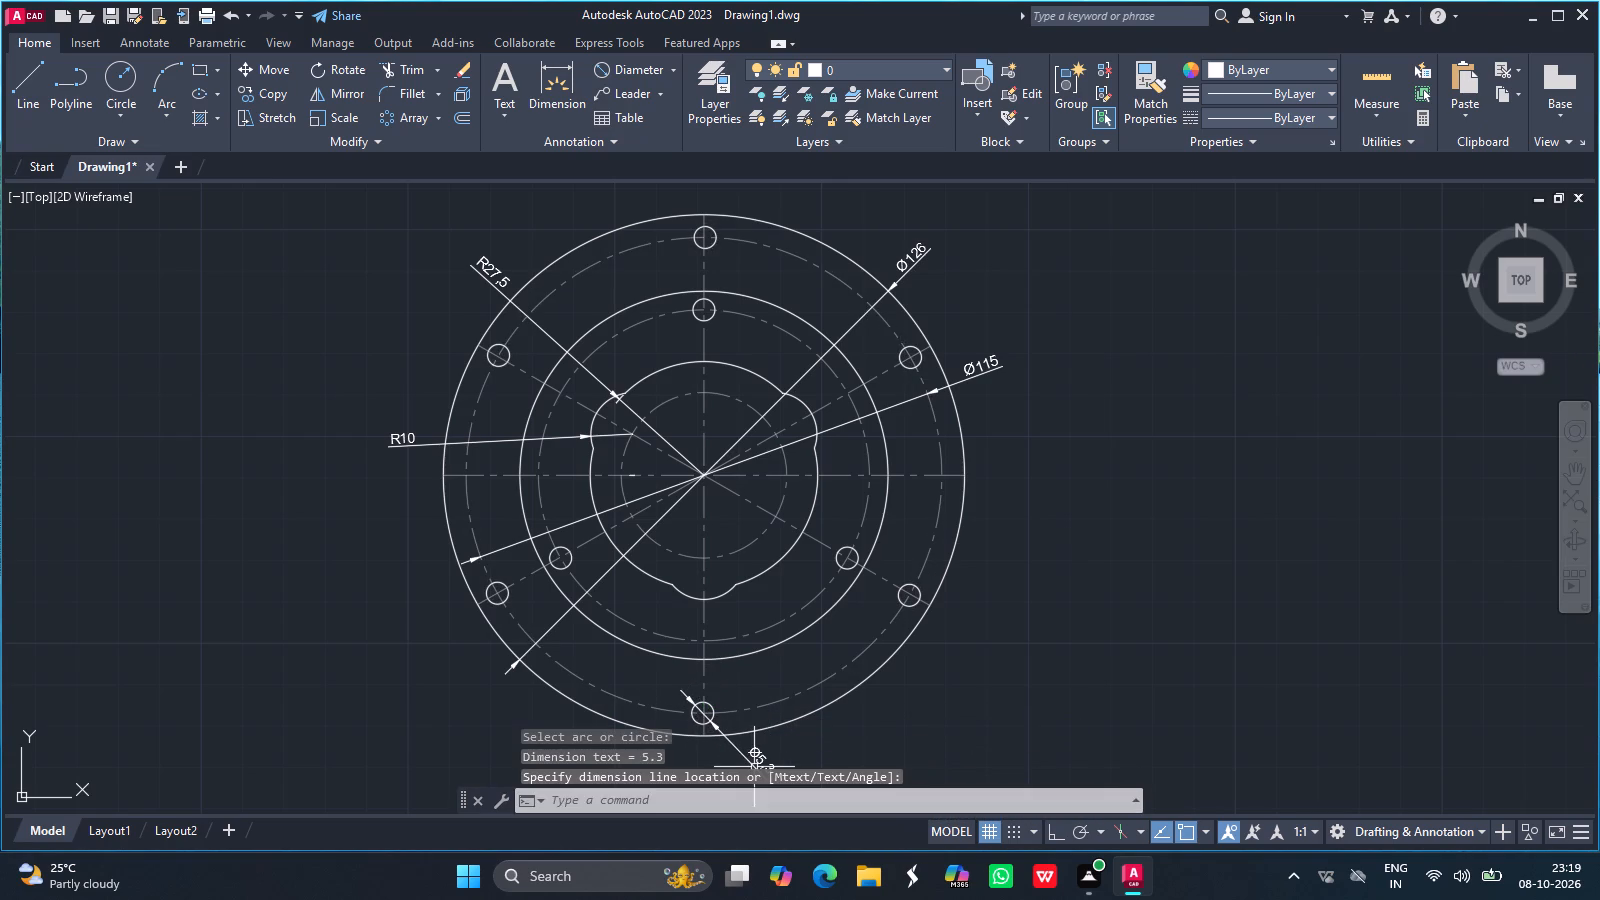
Add a diameter dimension to the solid middle circle, with the text outside the flange's lower-left edge.
click(630, 77)
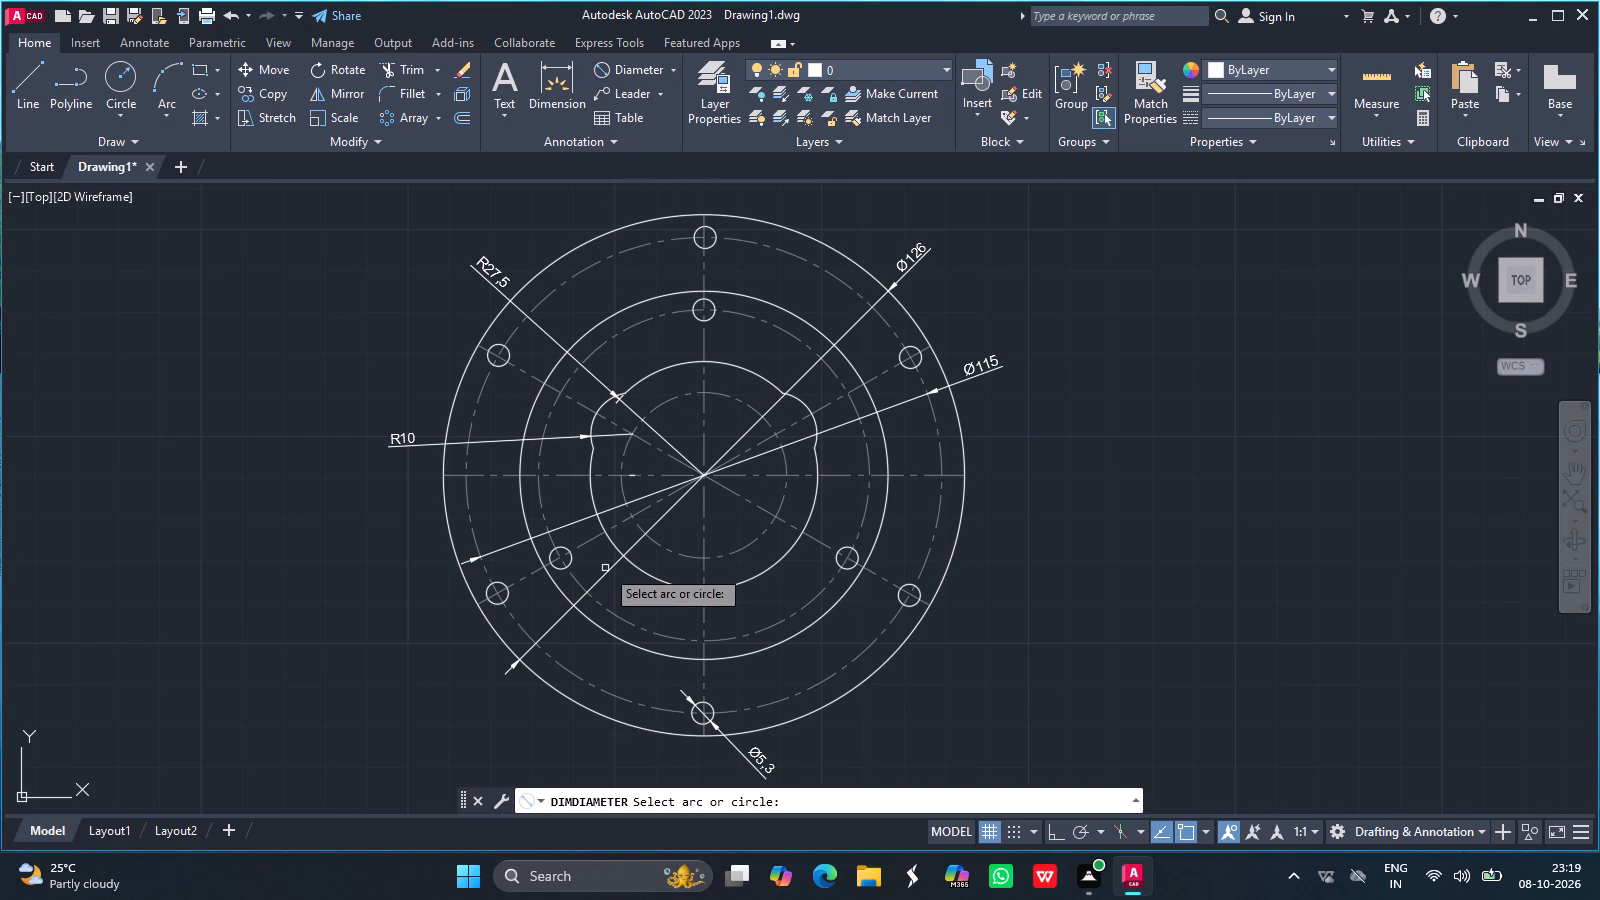
click(600, 634)
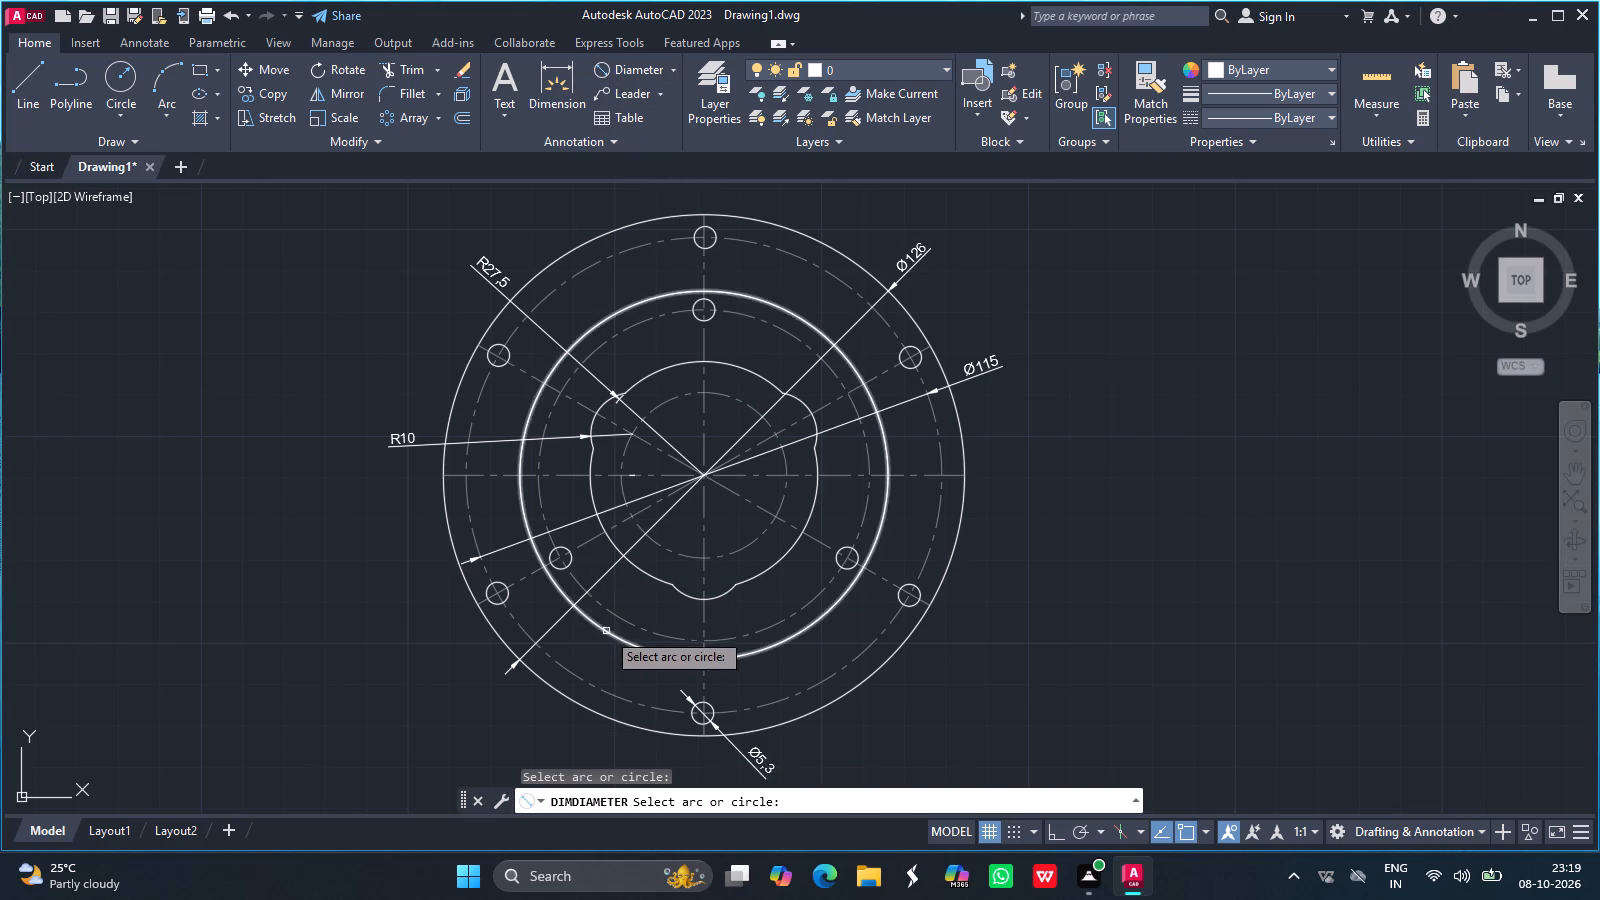
drag(606, 631, 462, 671)
click(462, 671)
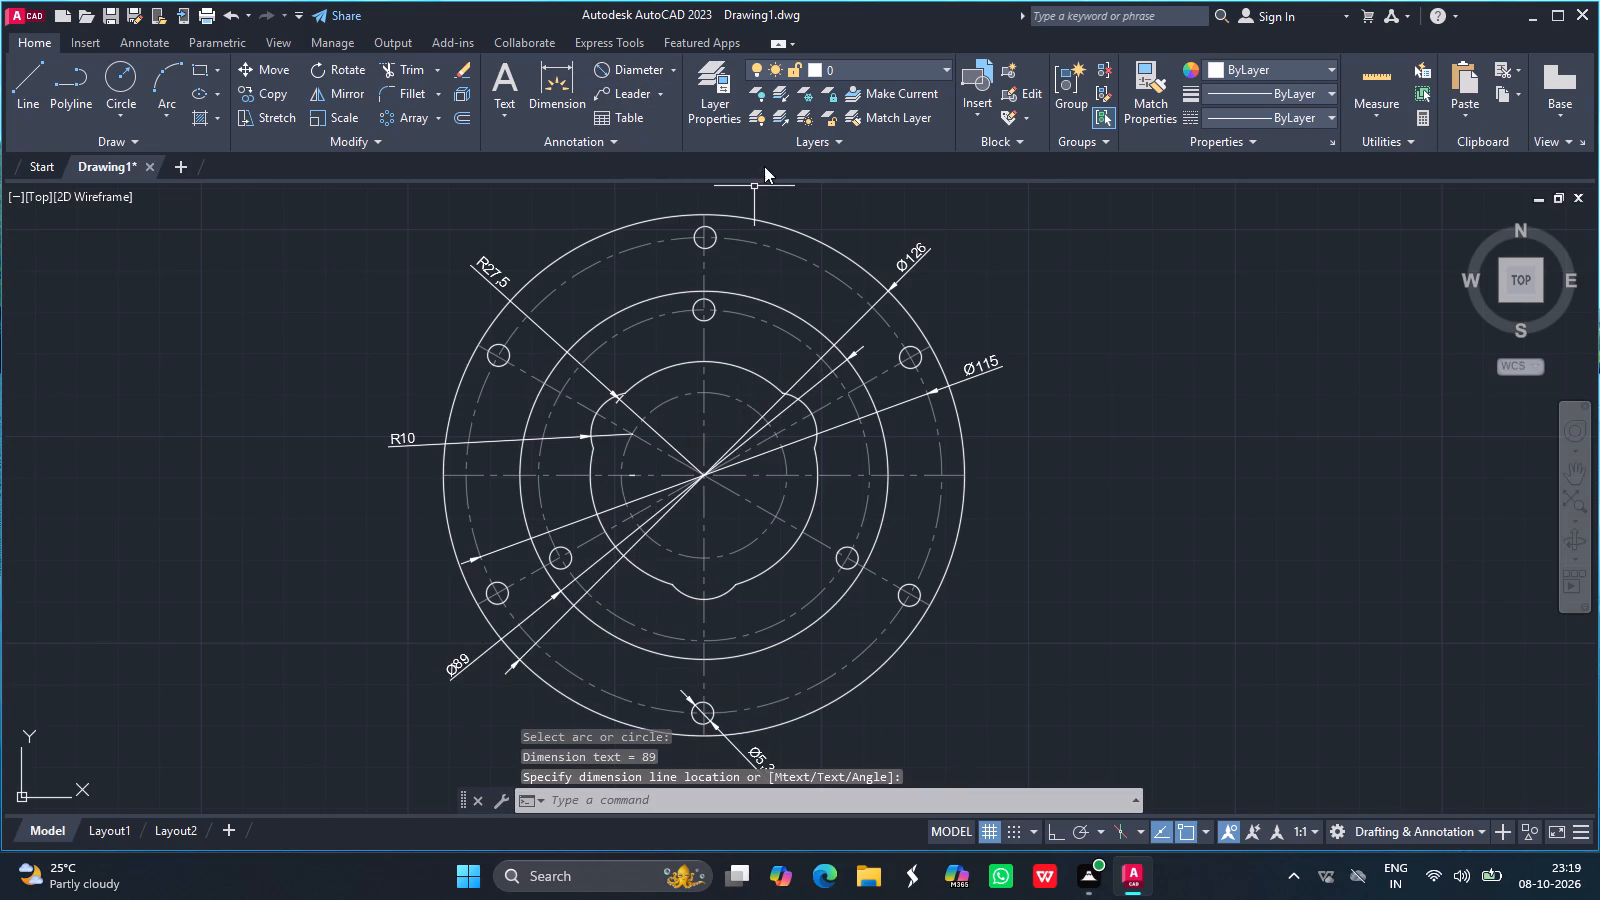
Add a diameter dimension to the center-line circle carrying the three inner holes, with the text beyond the flange's lower-left edge.
click(640, 68)
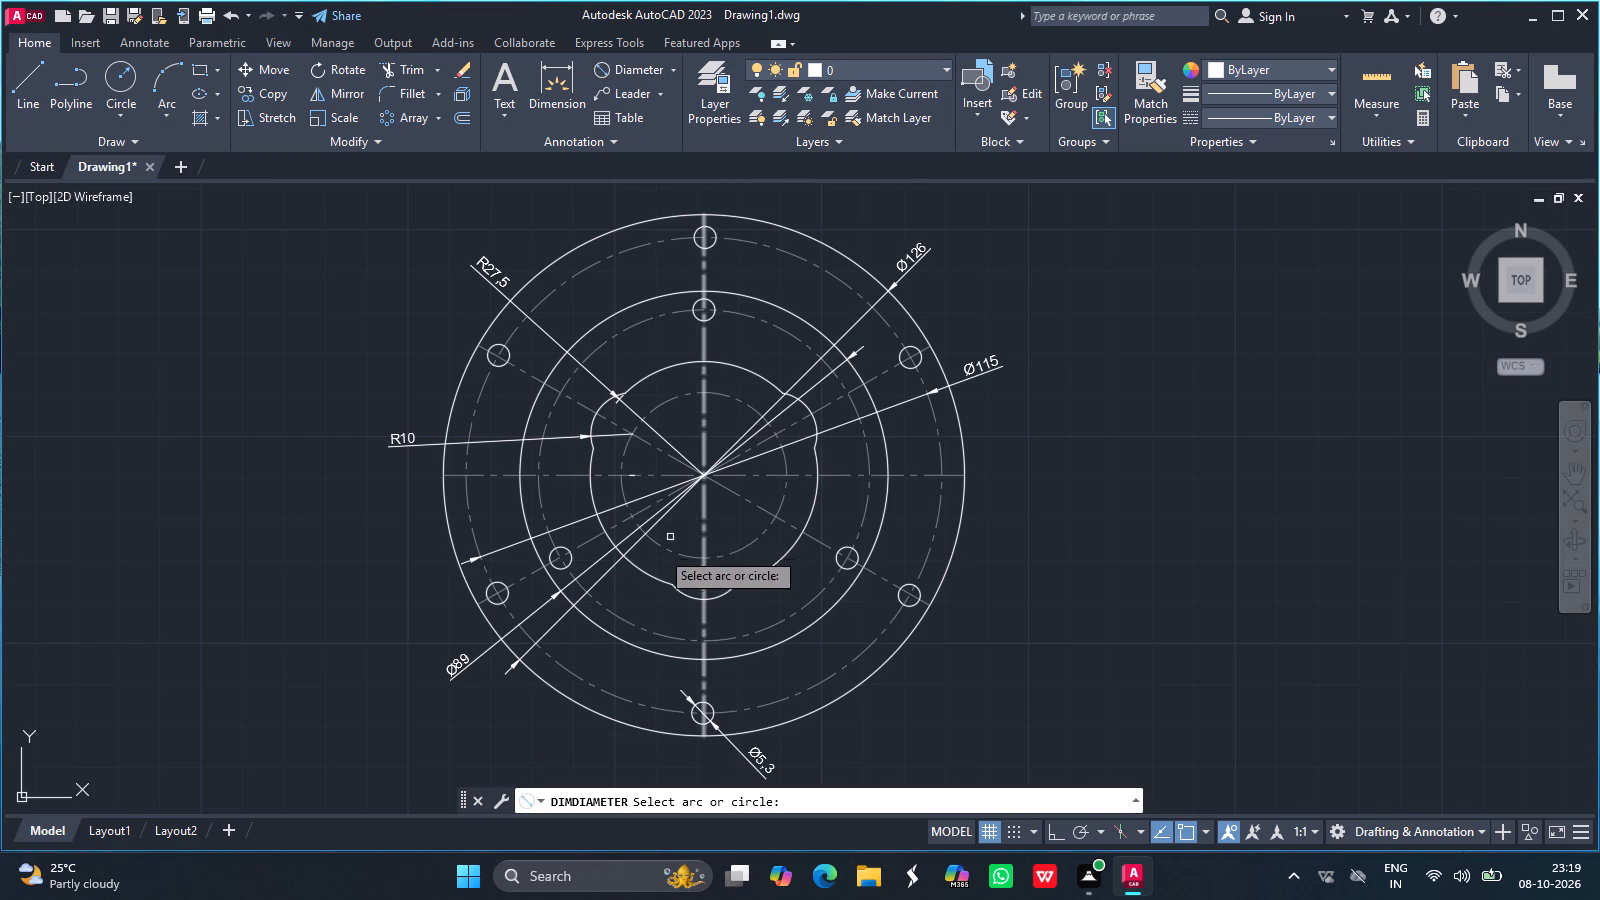
click(602, 611)
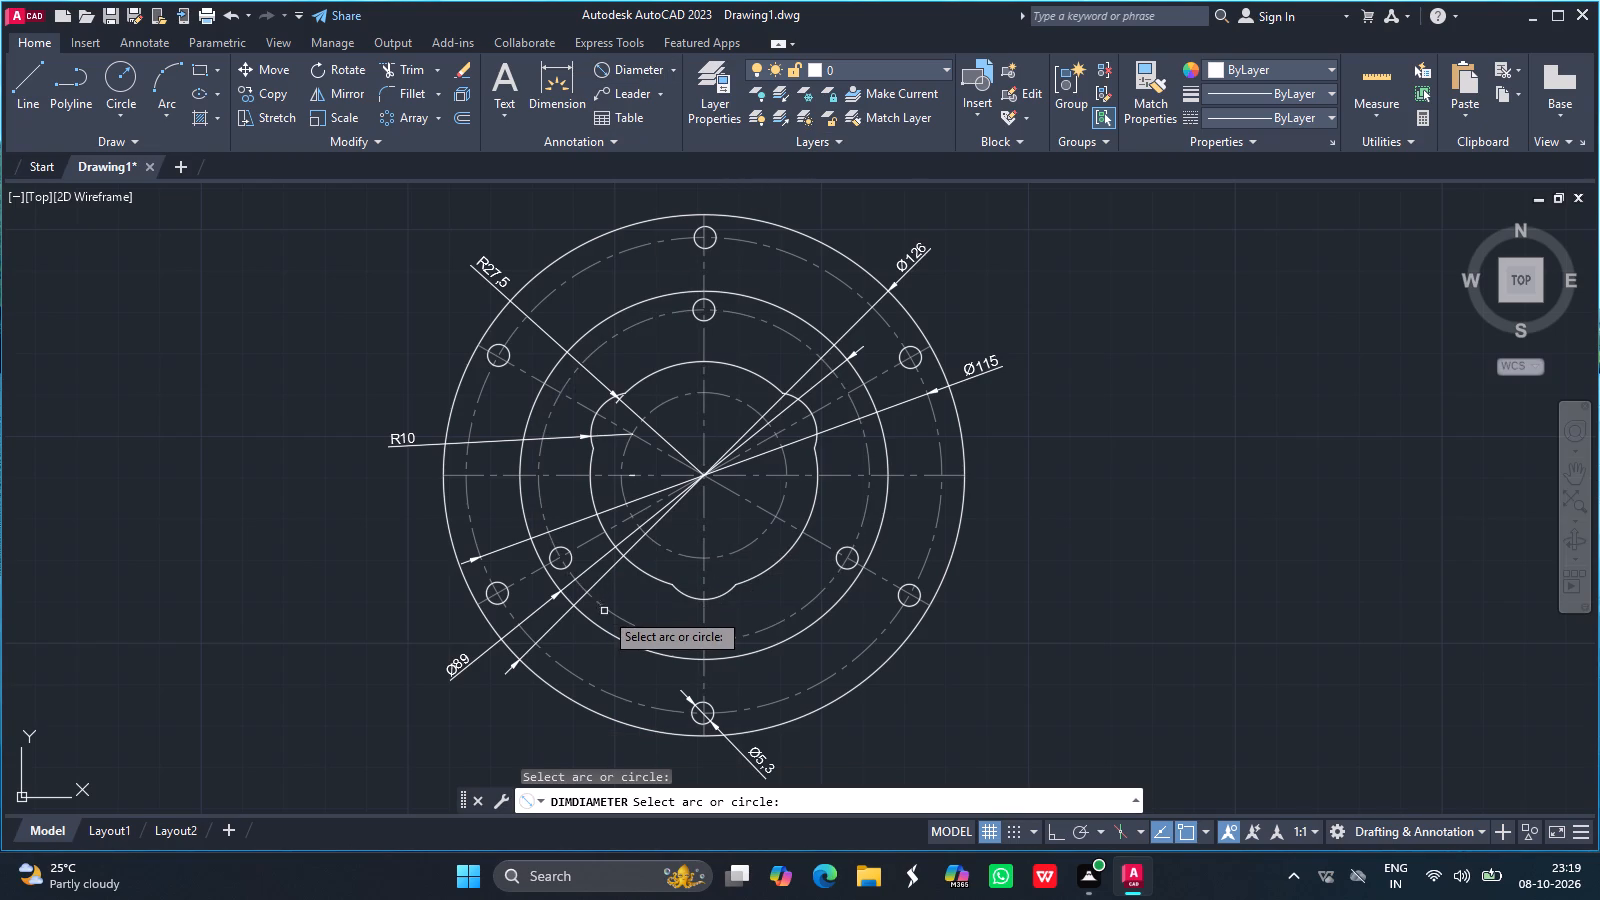
drag(608, 609, 510, 727)
click(510, 727)
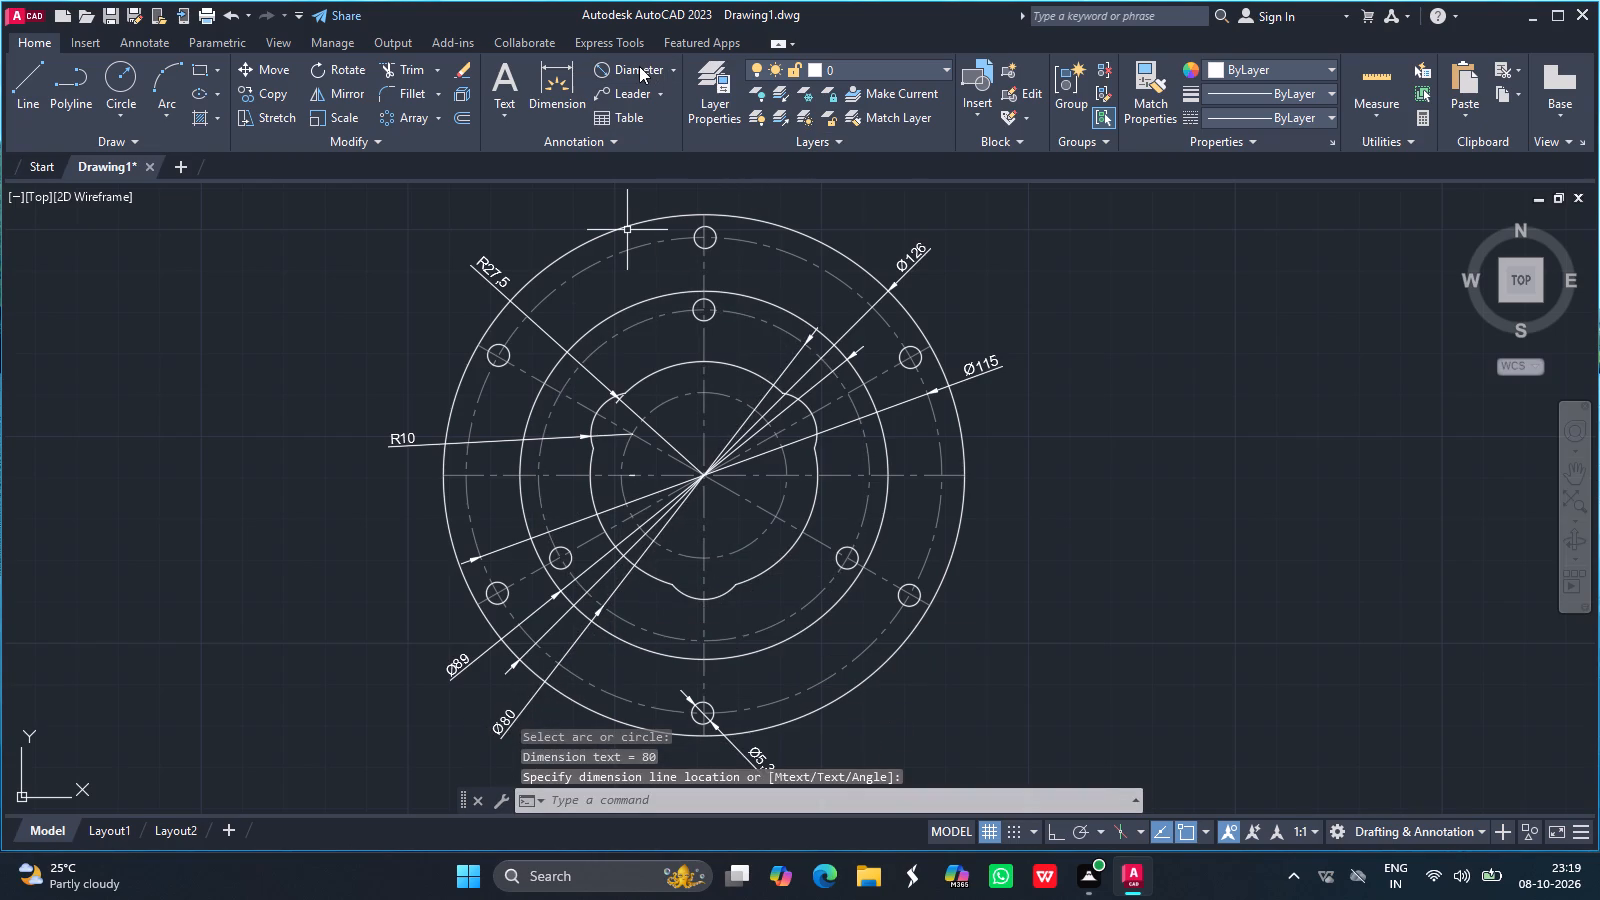
Add a diameter dimension to the smallest center-line circle, placing its text inside that circle.
click(639, 66)
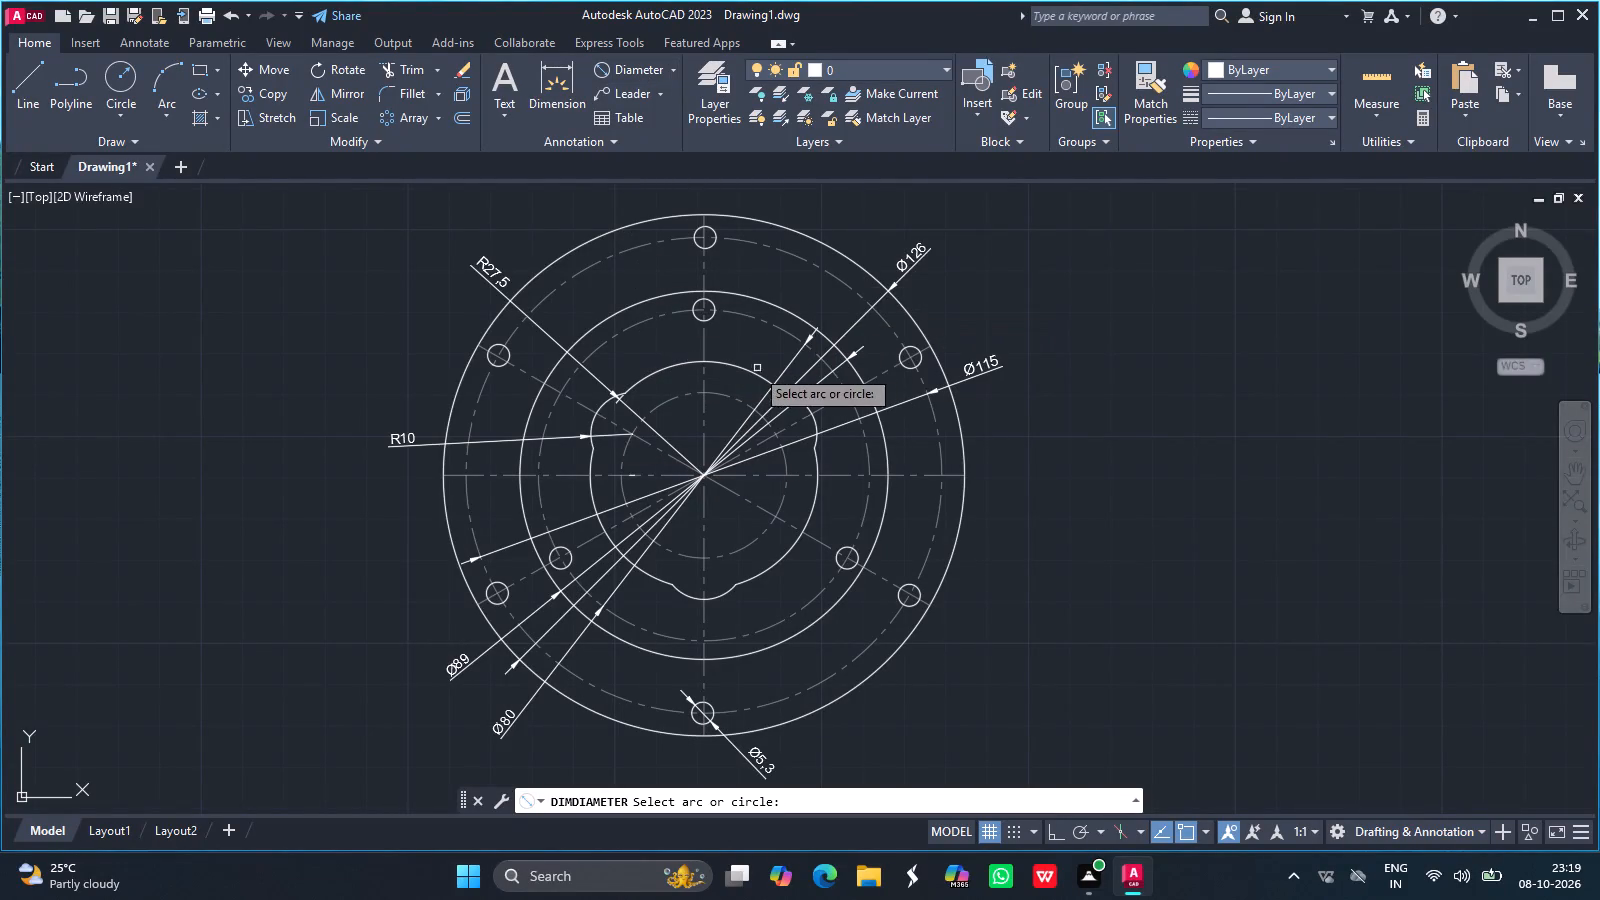
click(662, 403)
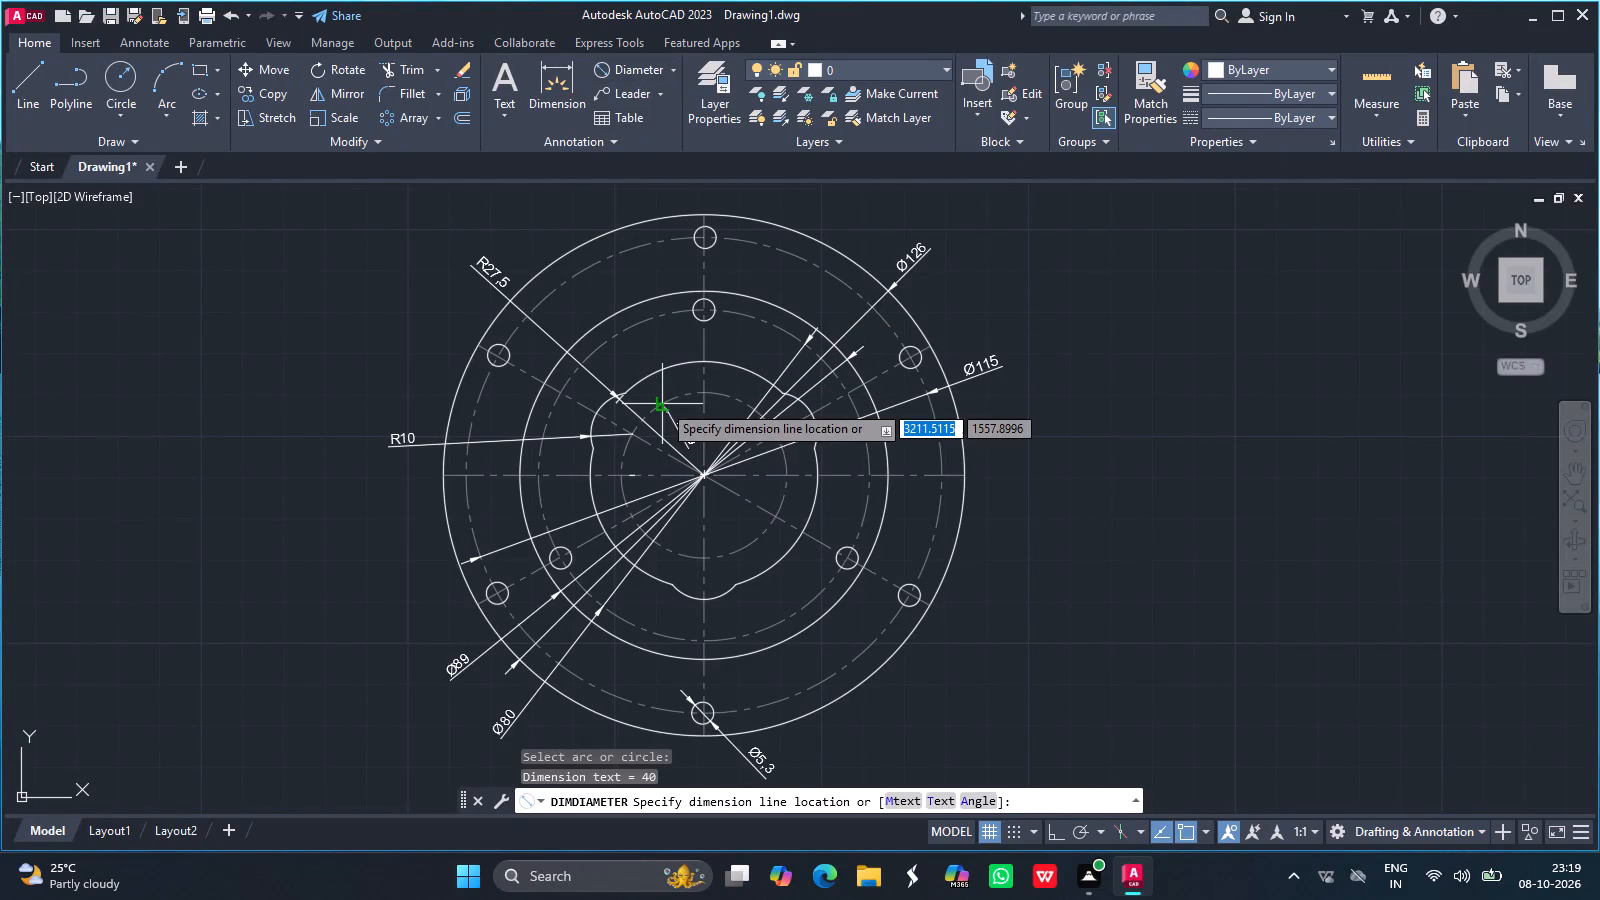
click(675, 420)
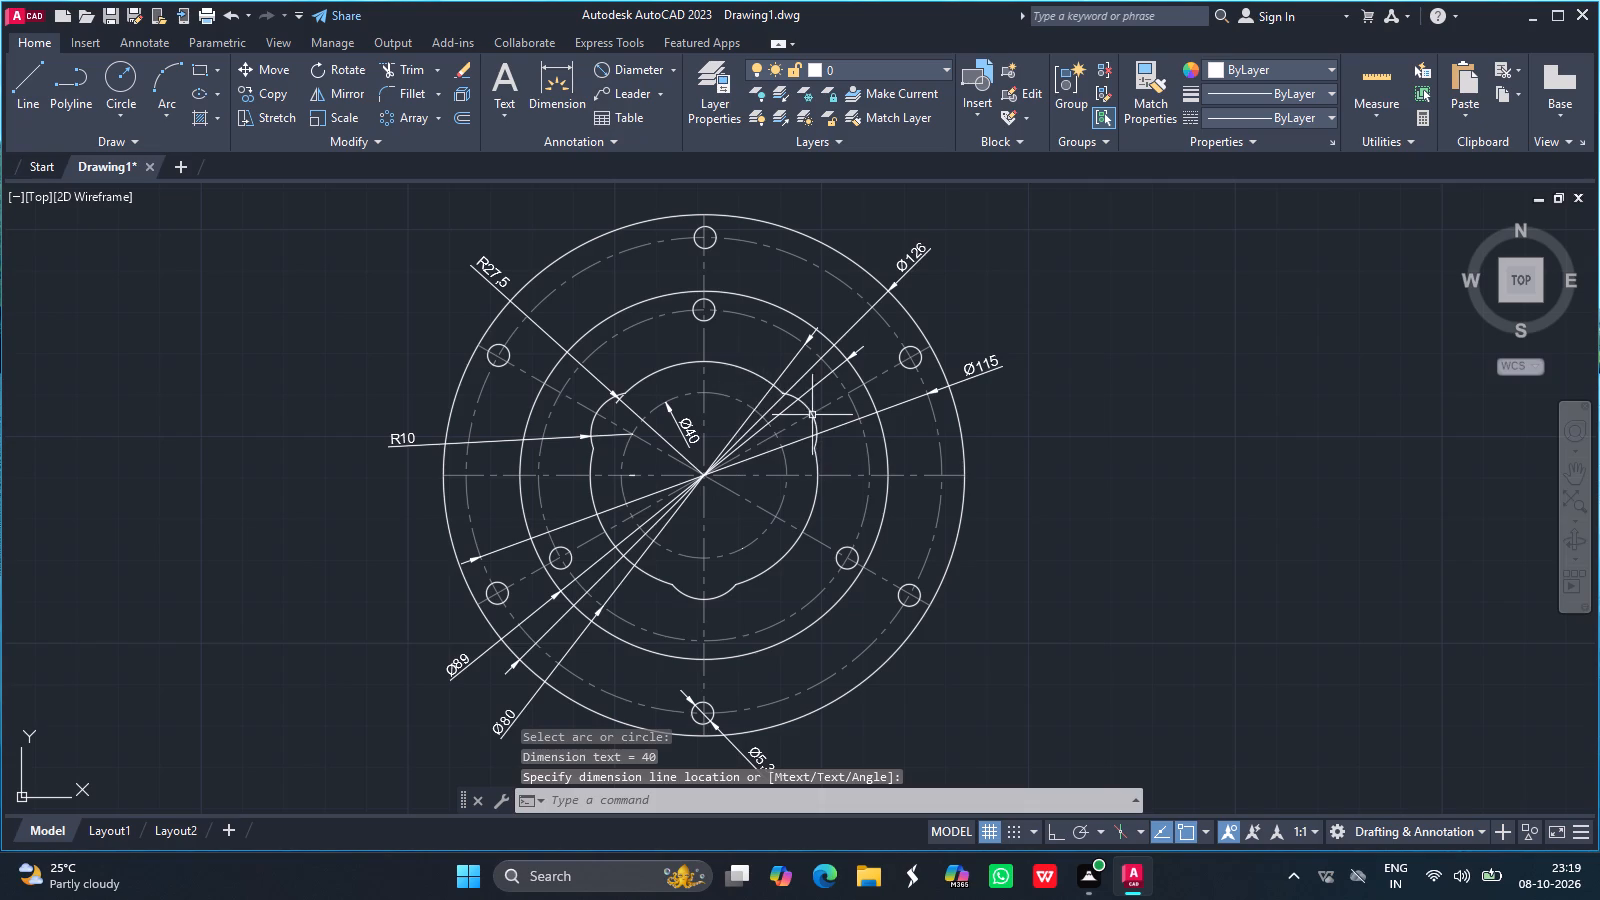
Add an angular dimension between the horizontal center line and the upper-right diagonal center line, placed outside the flange.
click(672, 70)
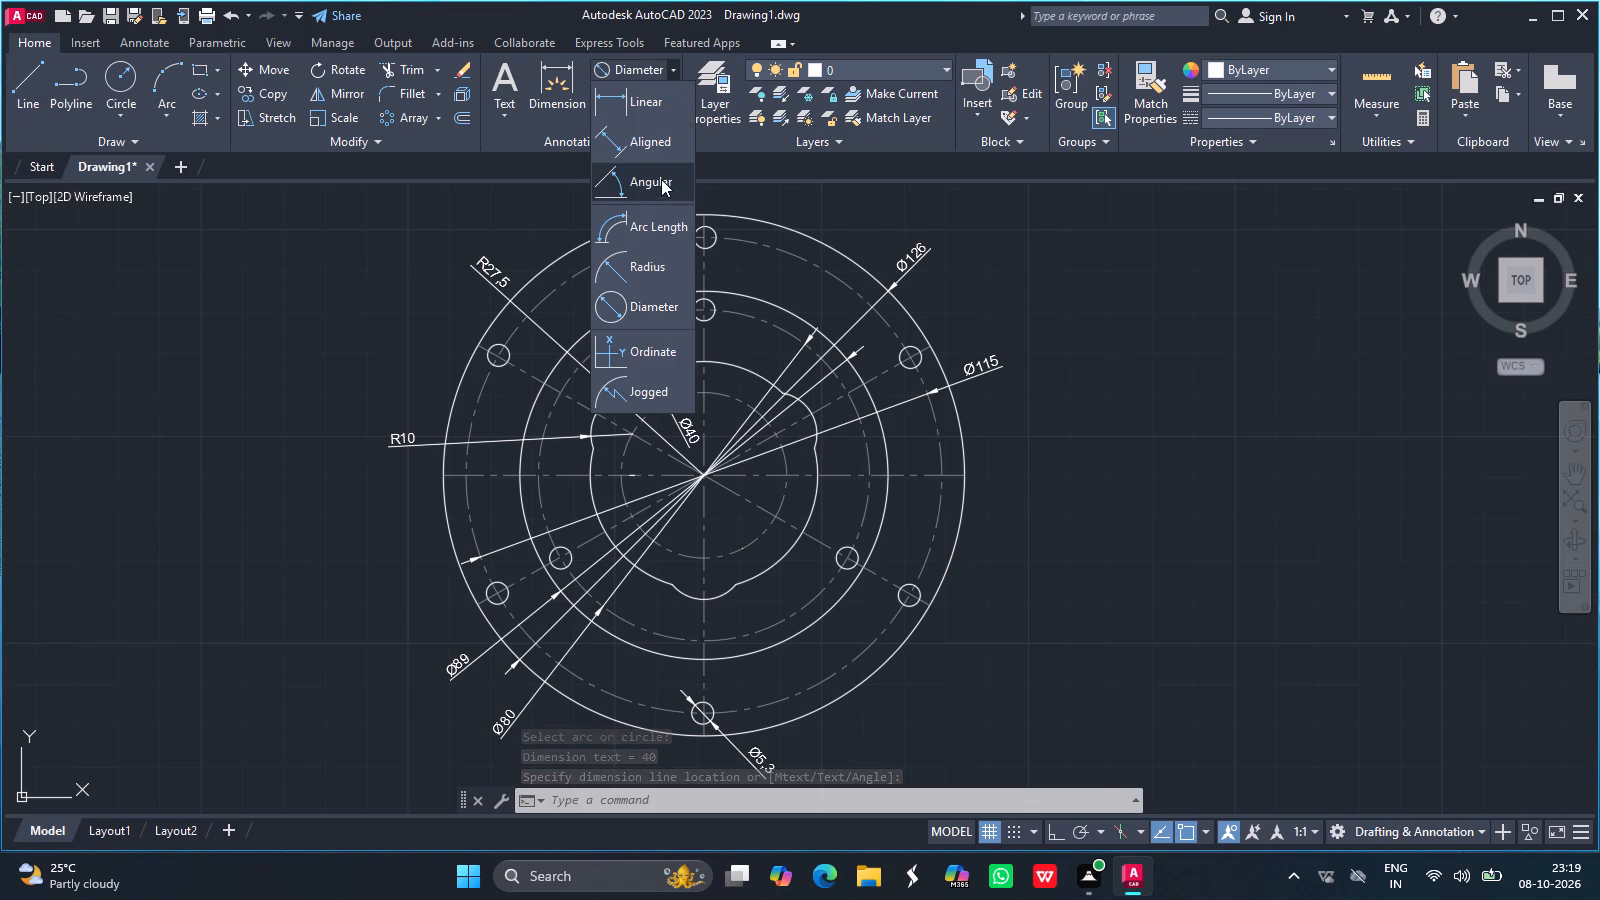
click(663, 189)
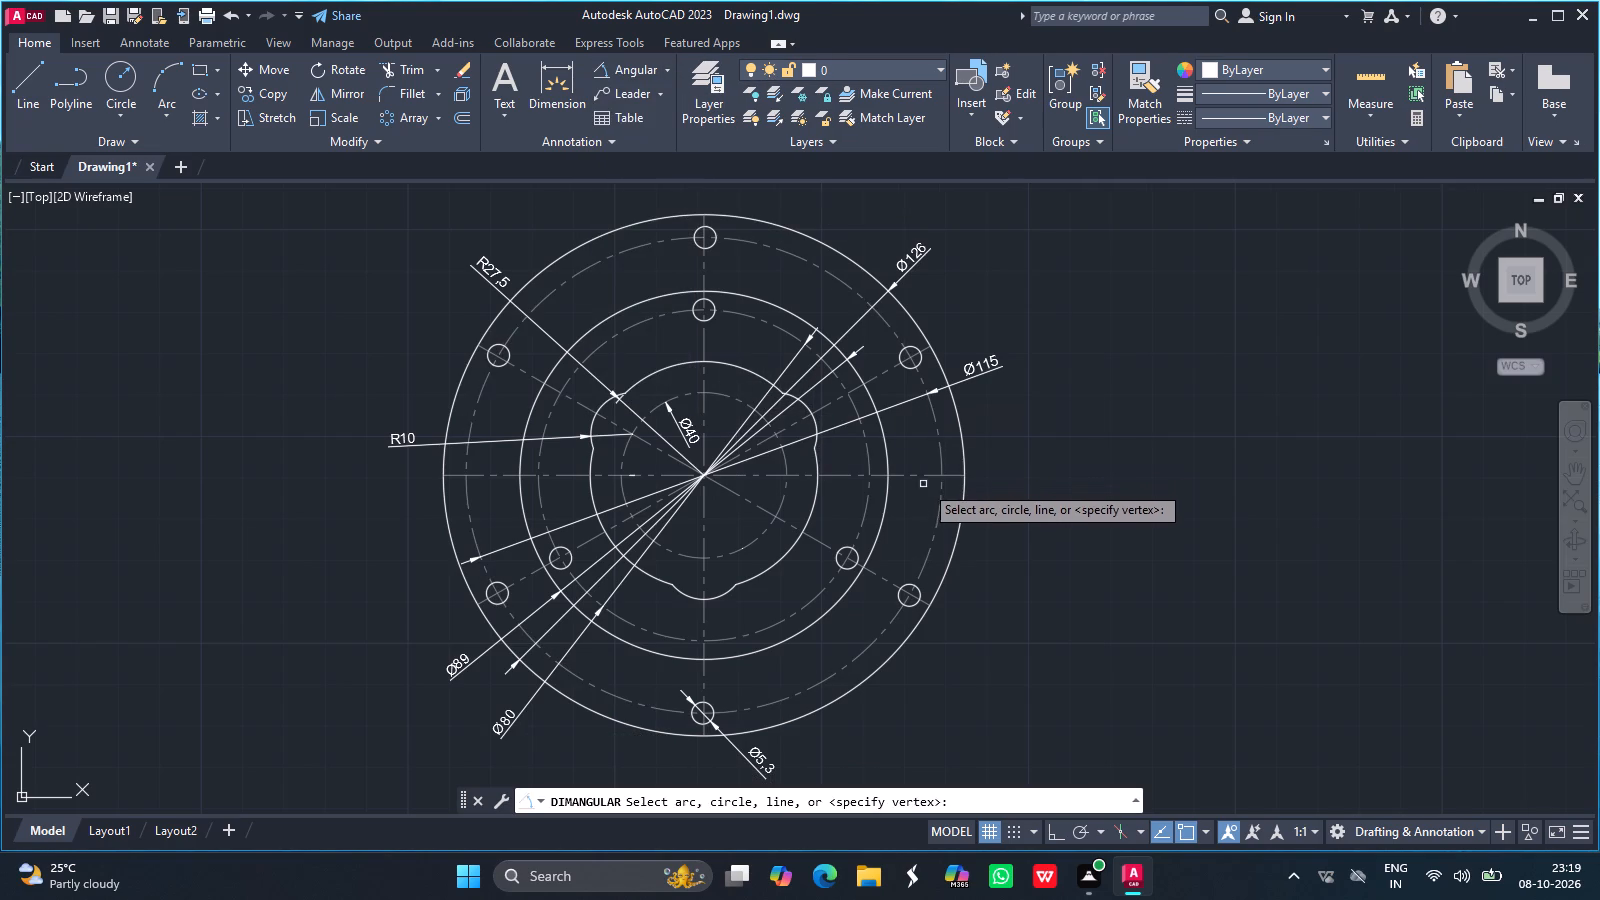
click(921, 477)
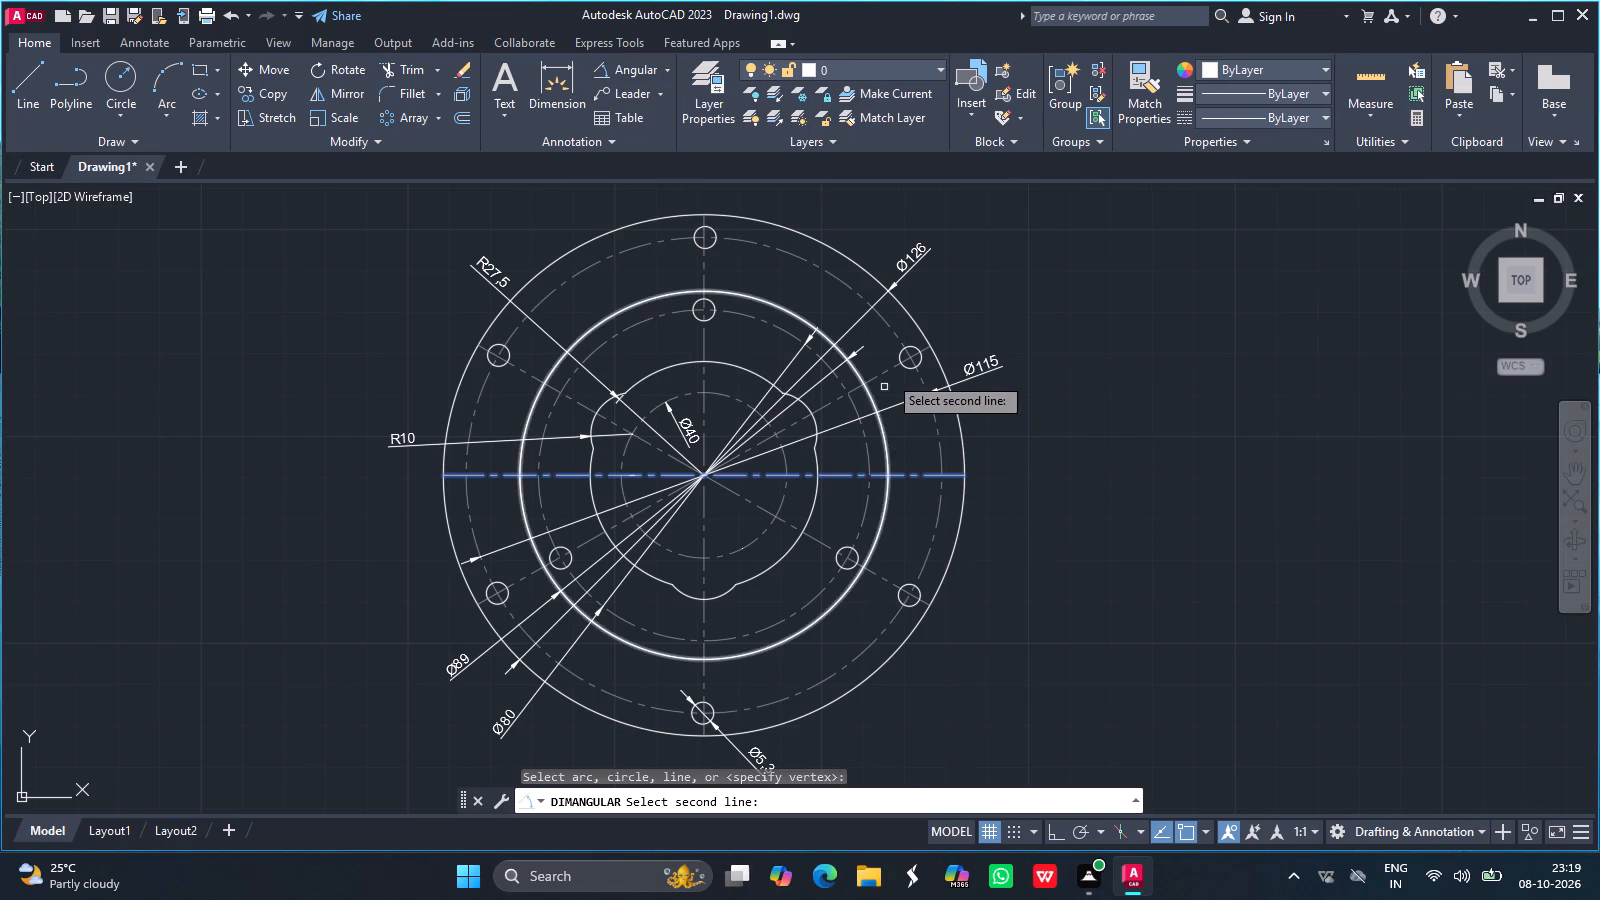
drag(885, 374, 969, 362)
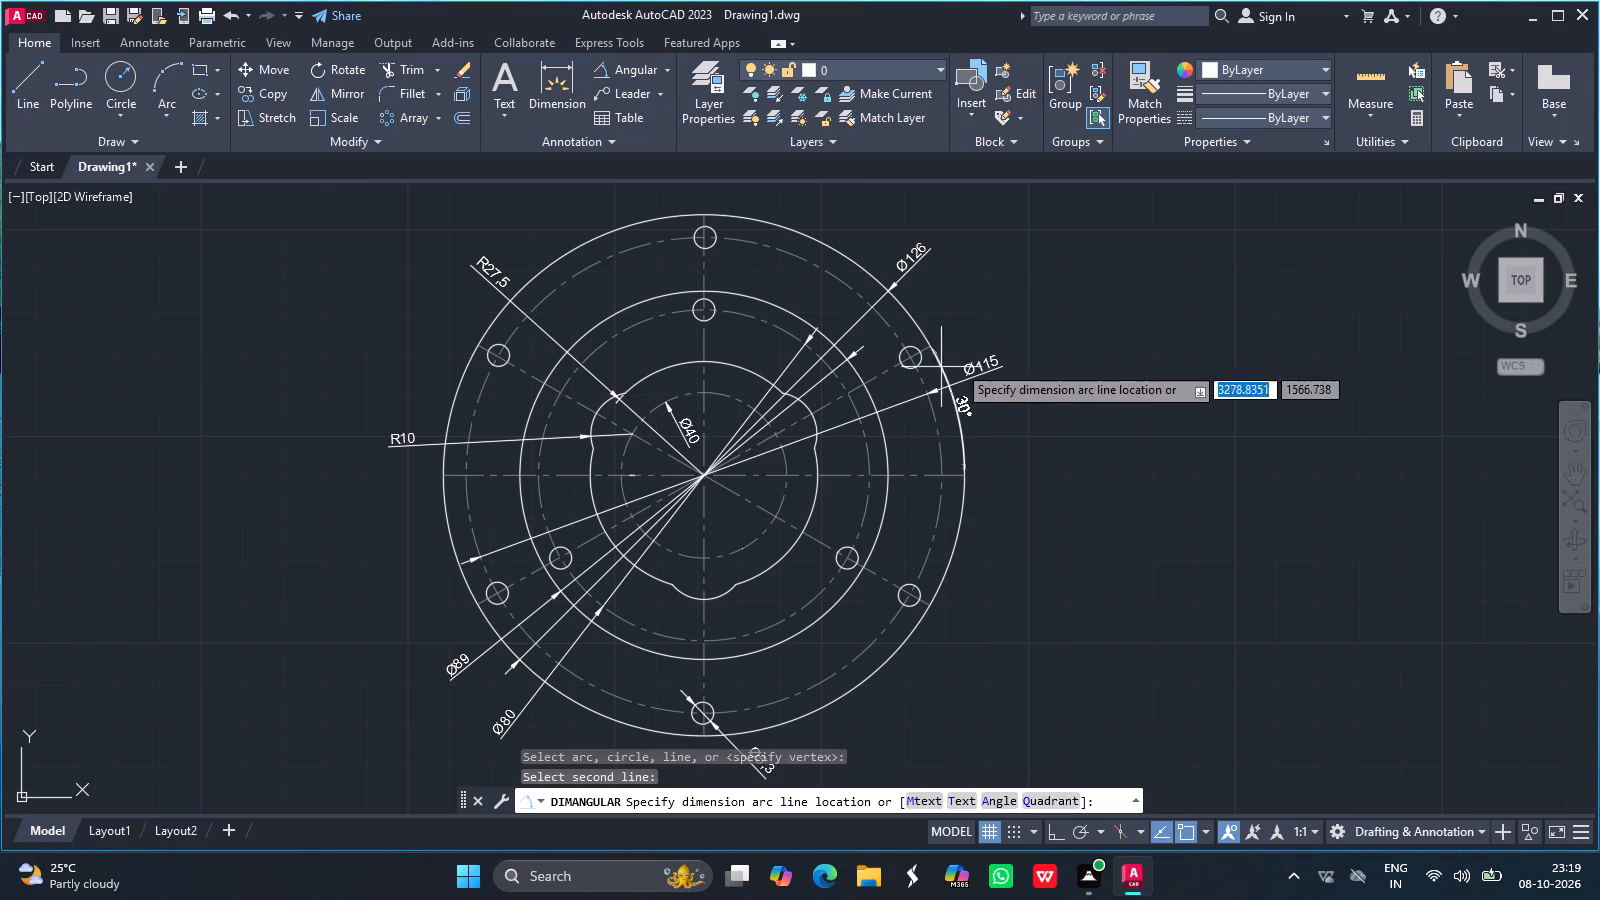
drag(969, 362, 1046, 357)
click(1046, 357)
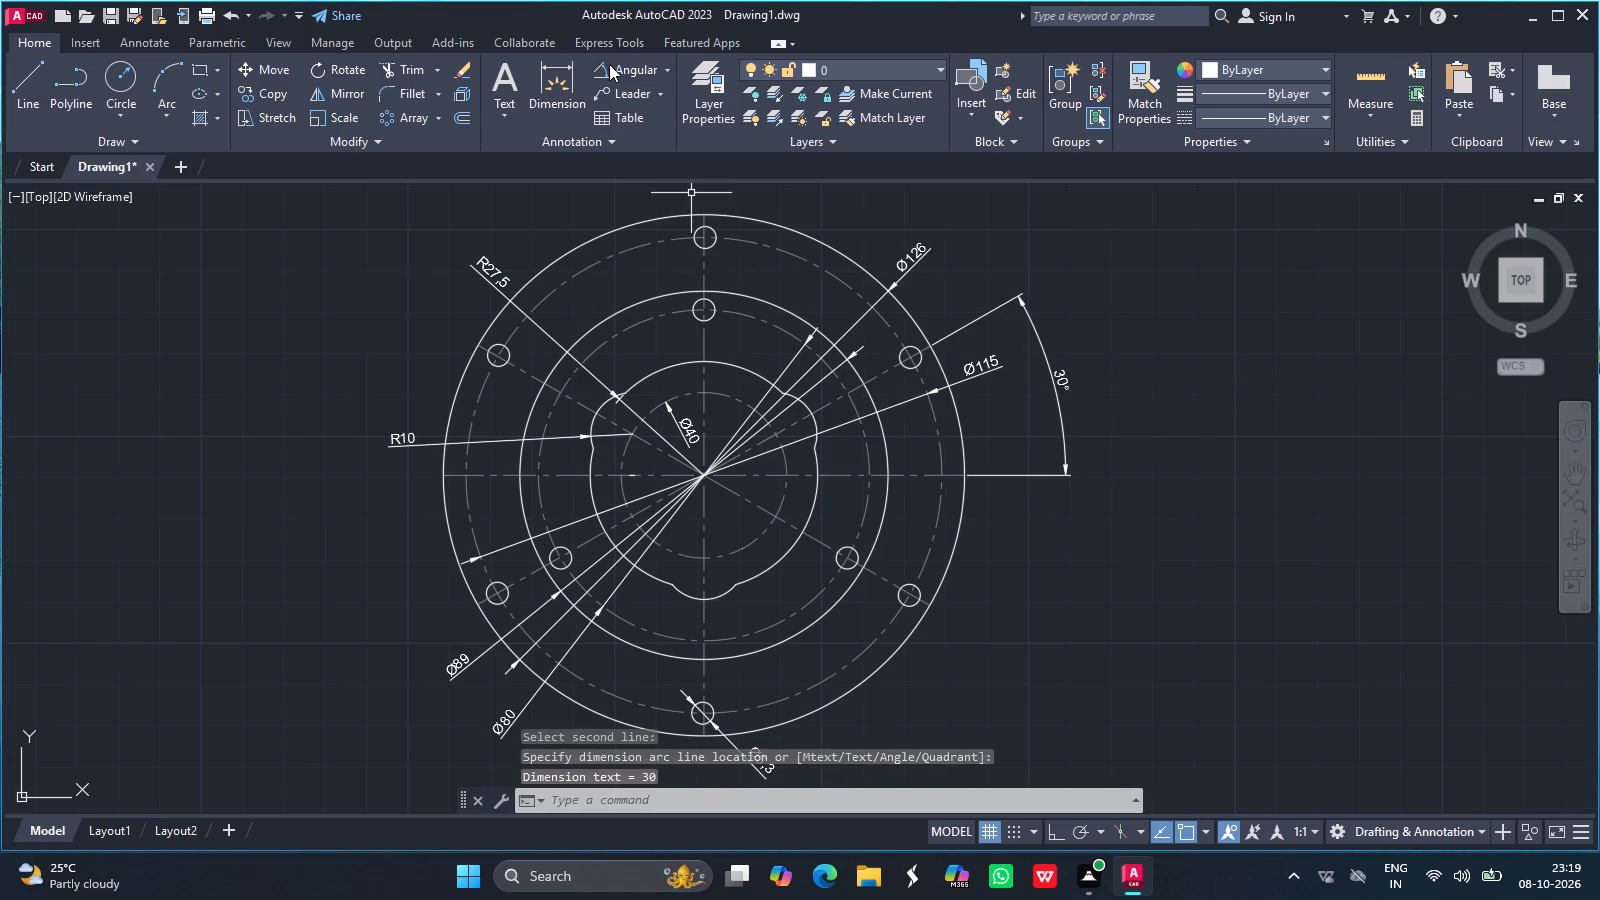
Add an angular dimension between the horizontal center line and the lower-right diagonal center line, placed outside the flange.
click(620, 64)
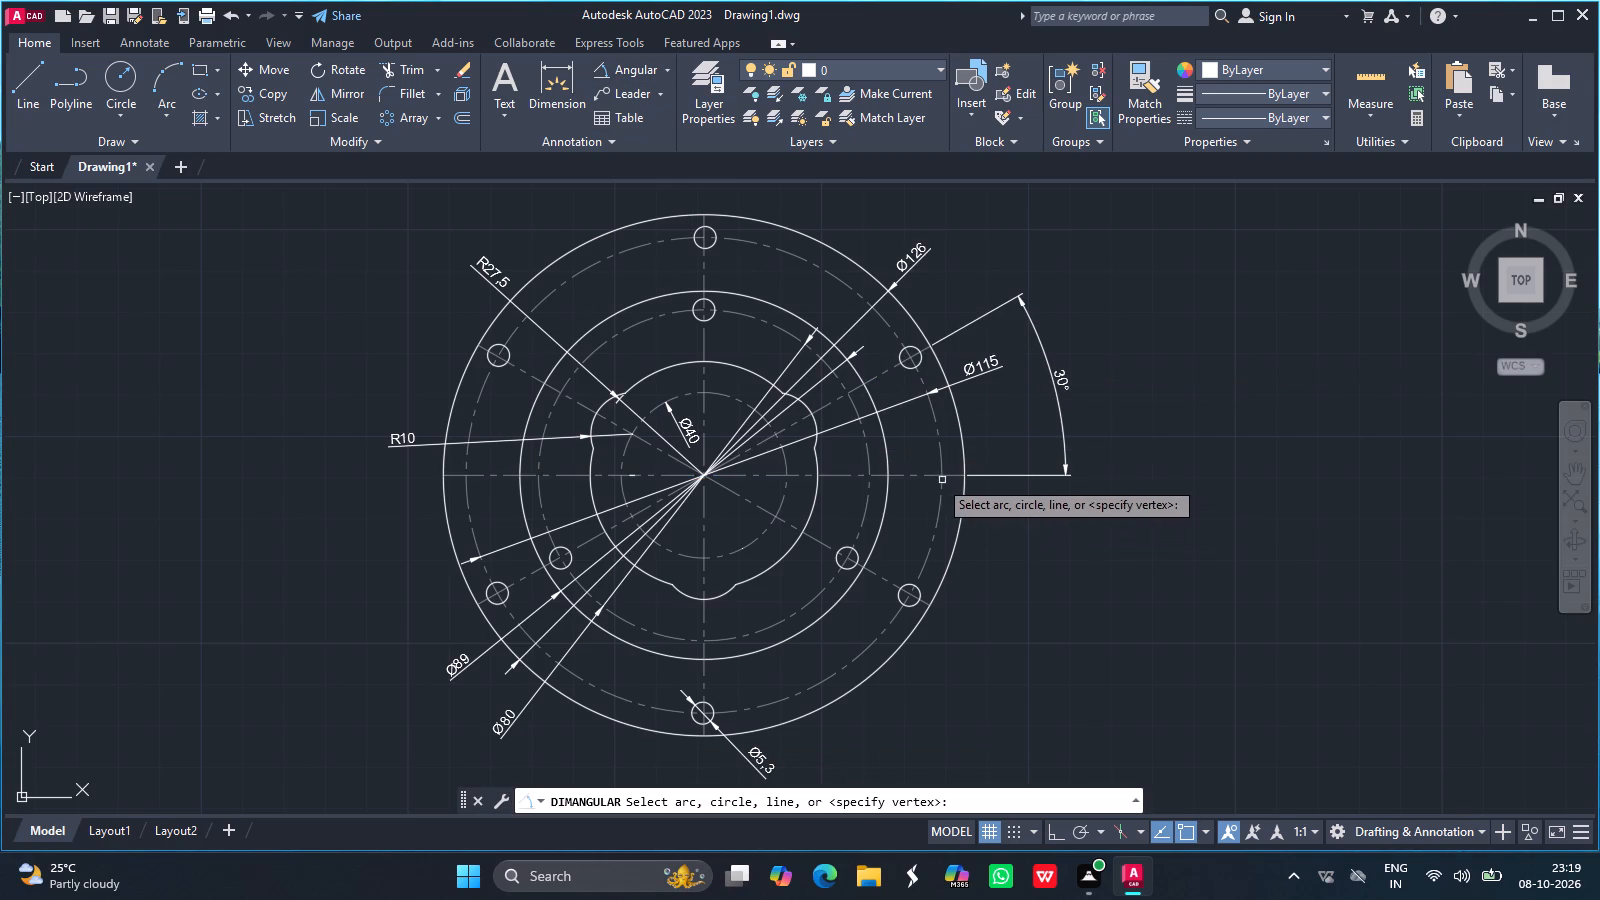
click(923, 477)
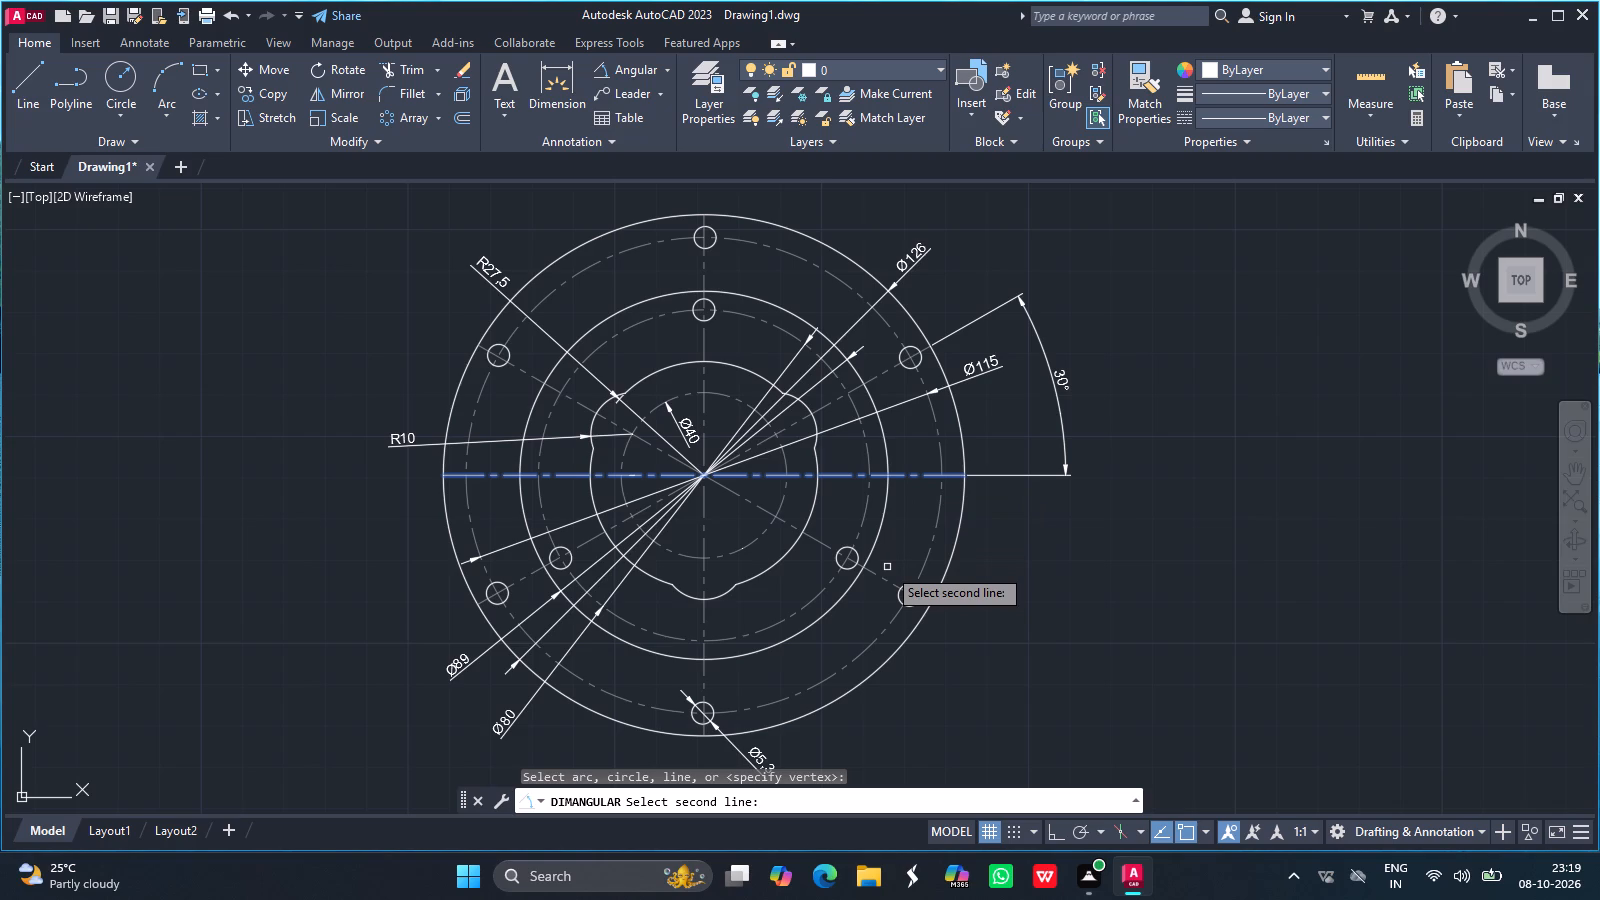
drag(886, 579, 1010, 599)
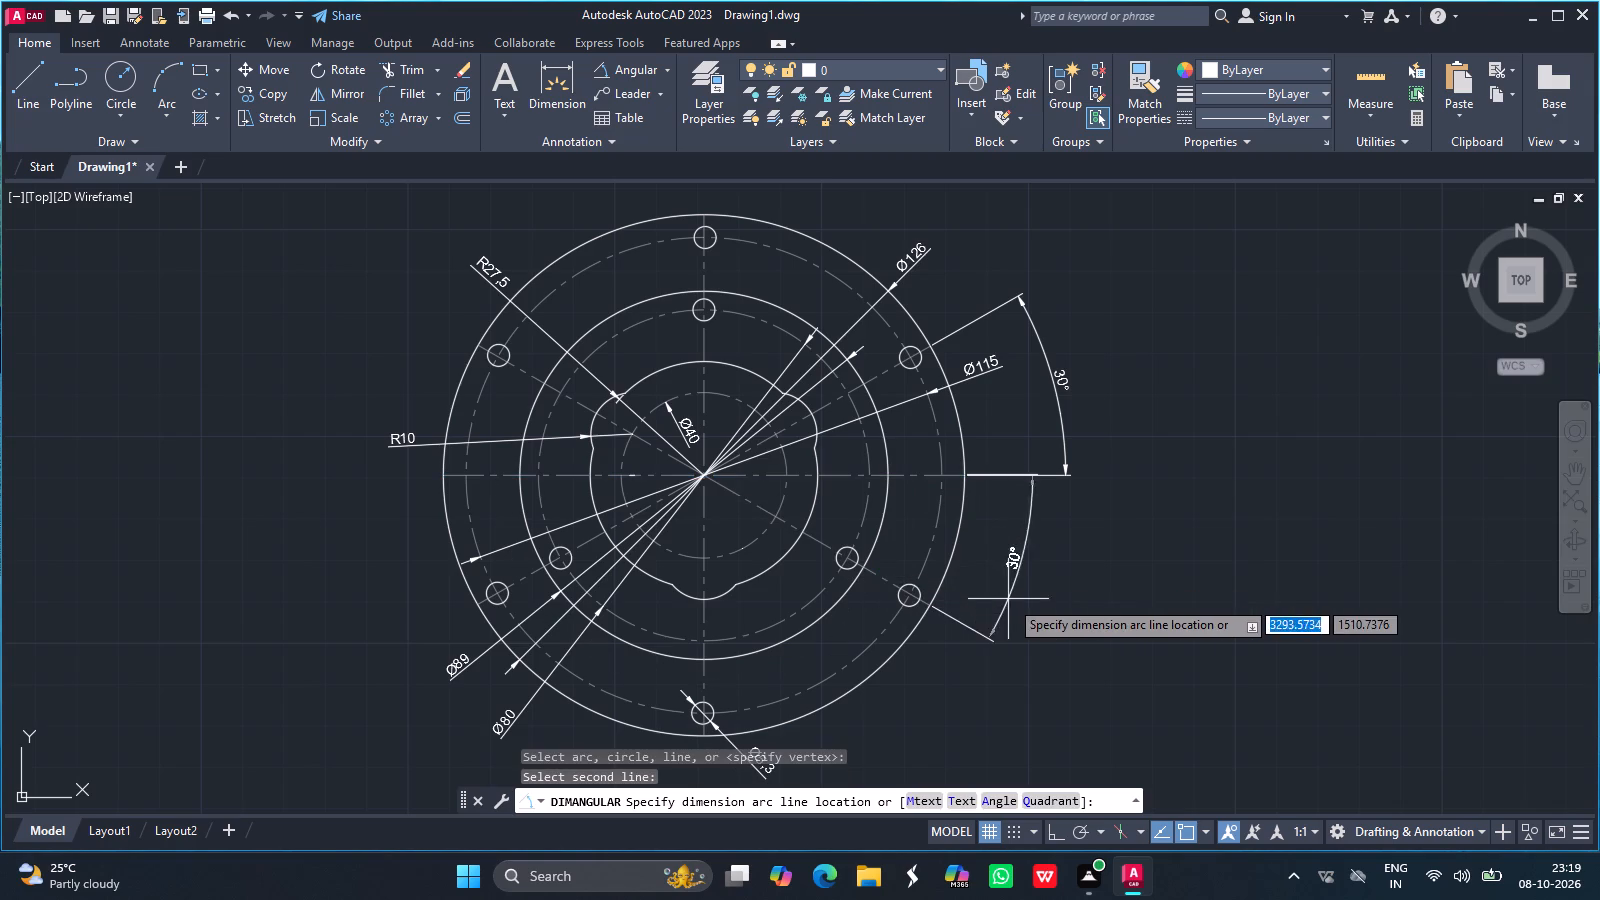
drag(1010, 599, 1041, 603)
click(1041, 603)
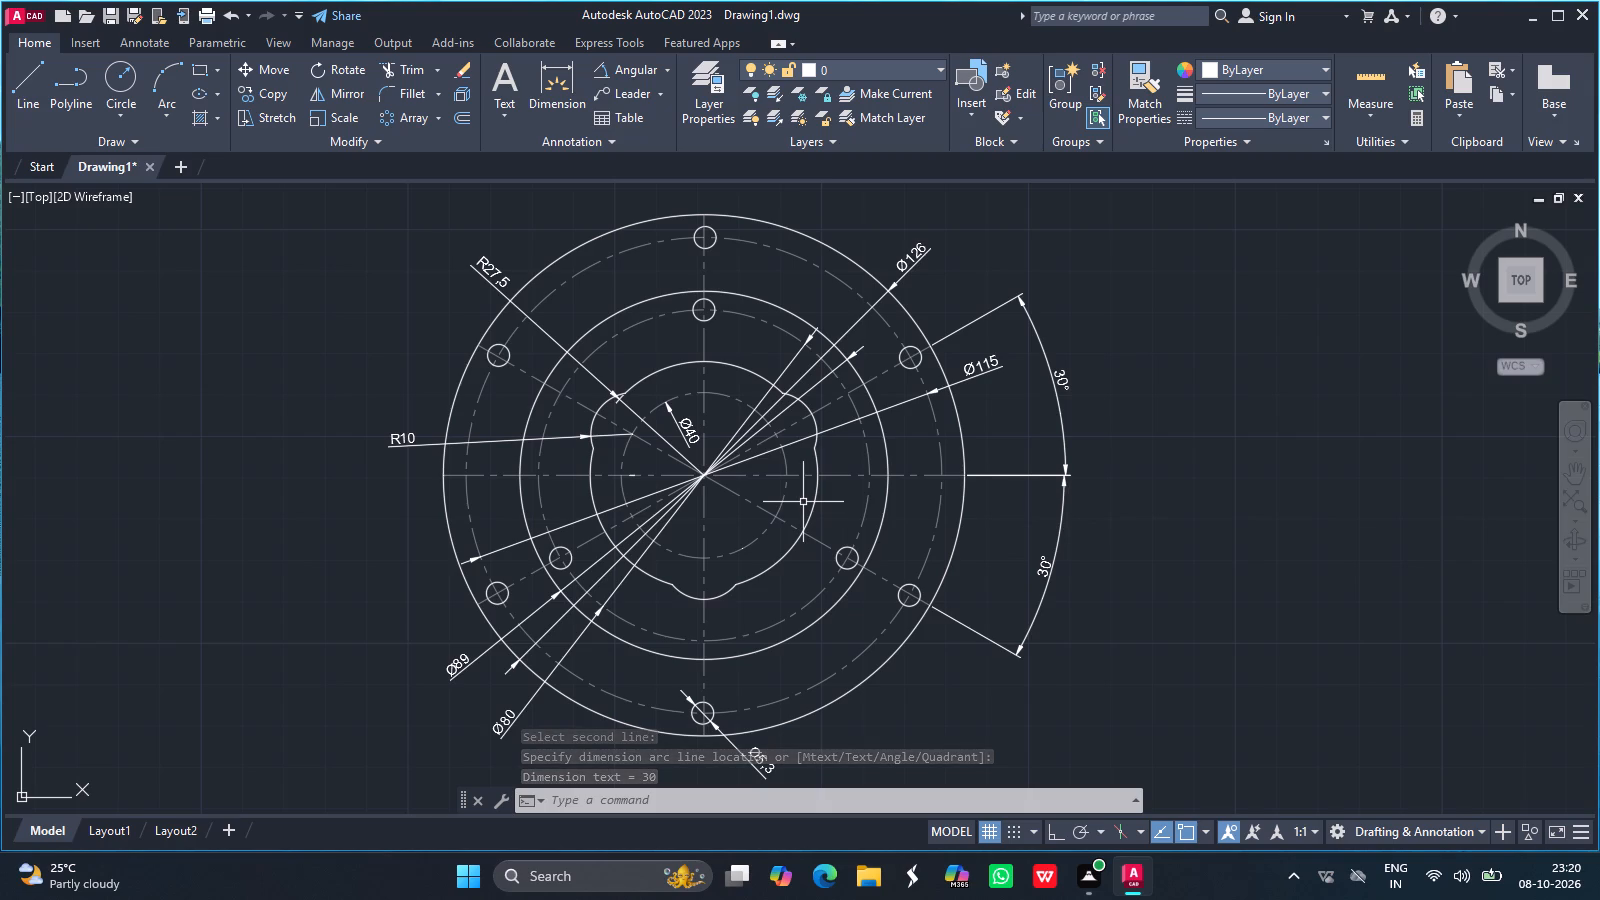
Add the prefix "9-" to the diameter dimension text of the bottom outer hole.
ctrl+scroll(803, 502, down, 1)
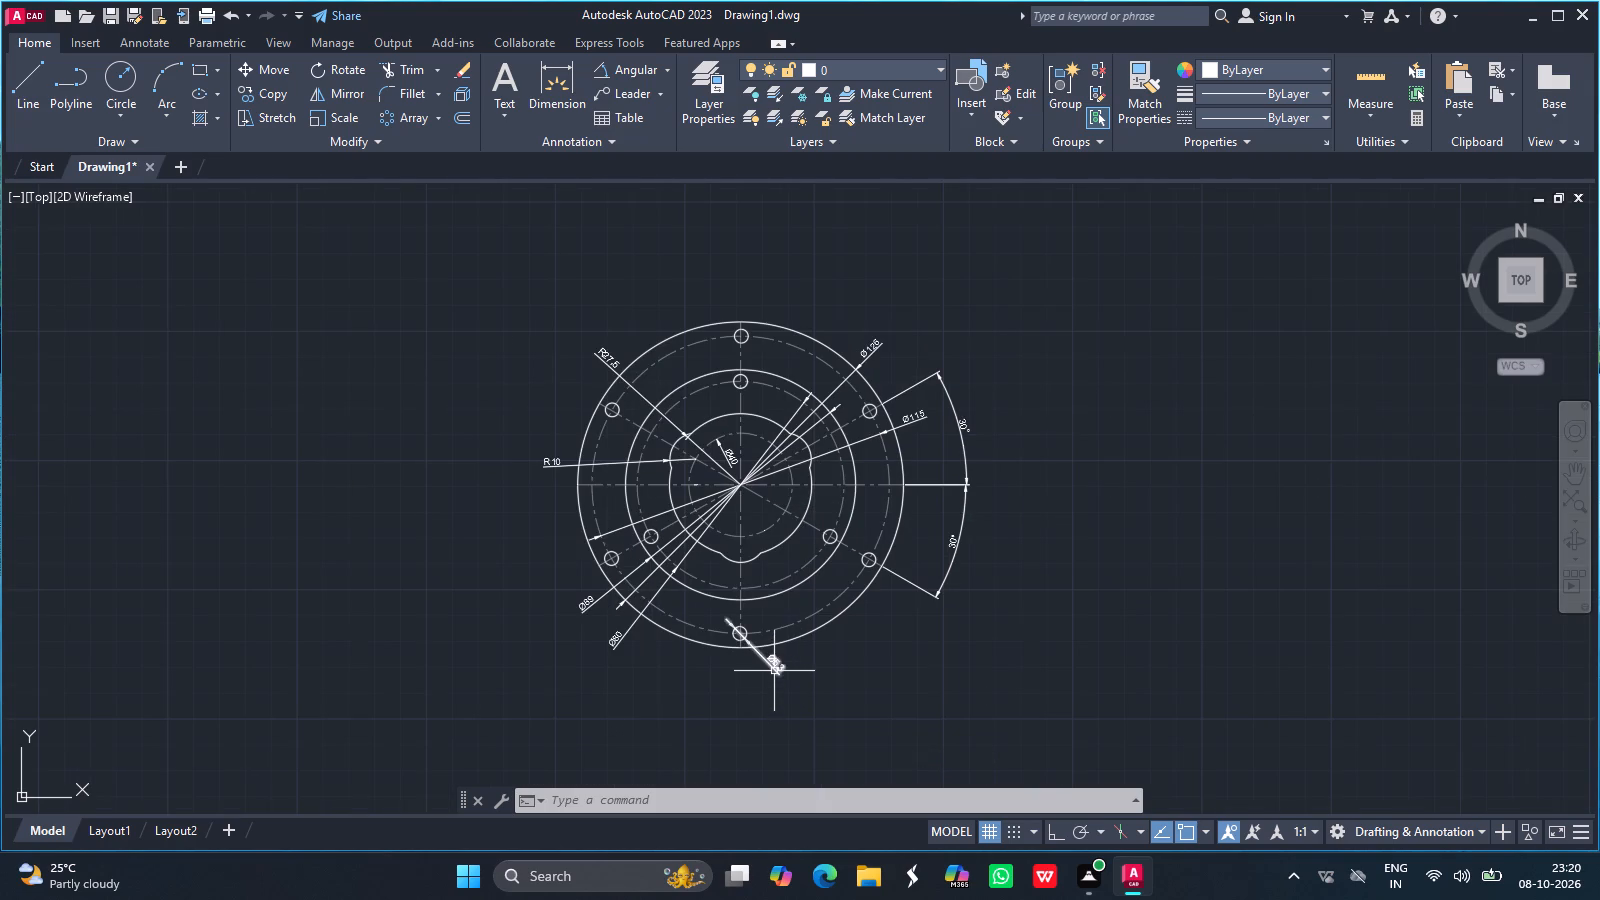
double_click(774, 669)
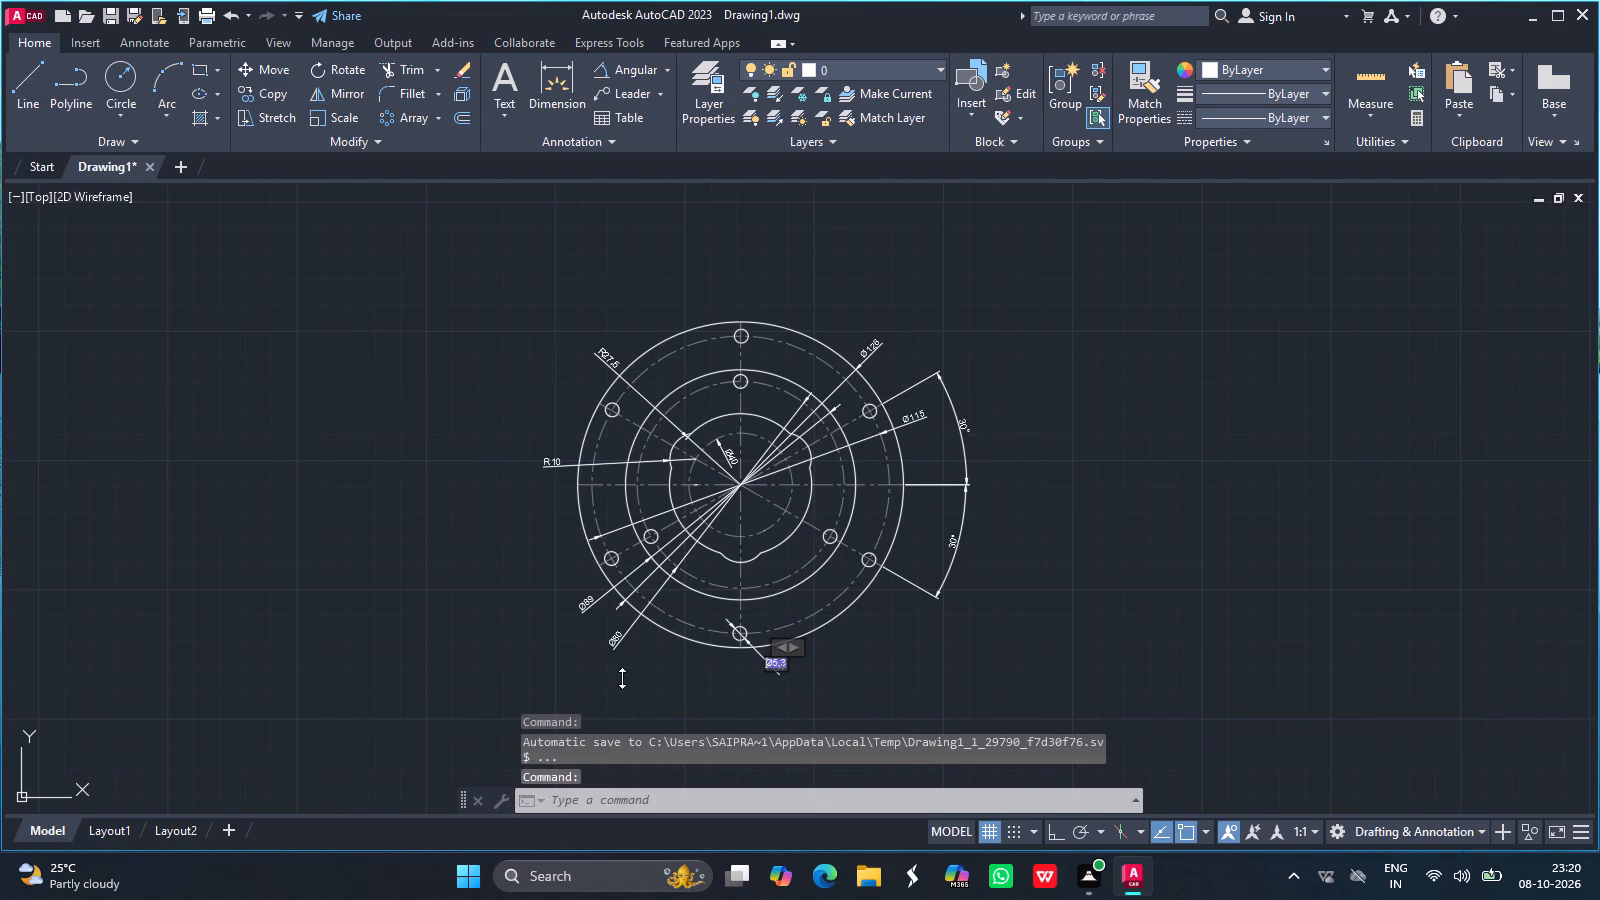
text(9-)
click(797, 700)
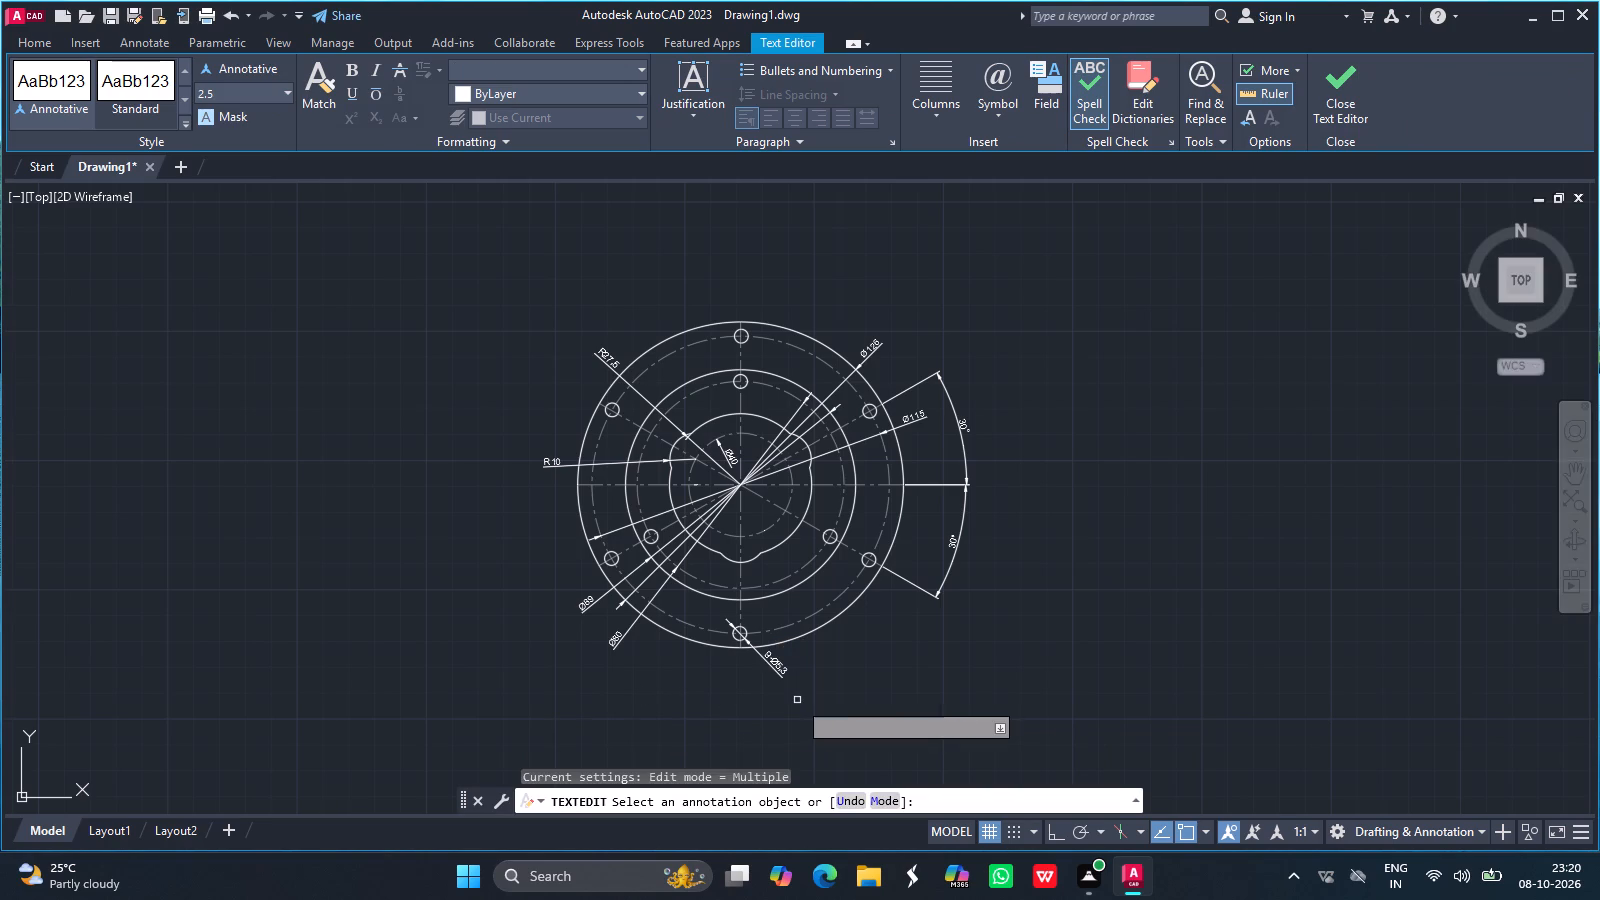
key(Escape)
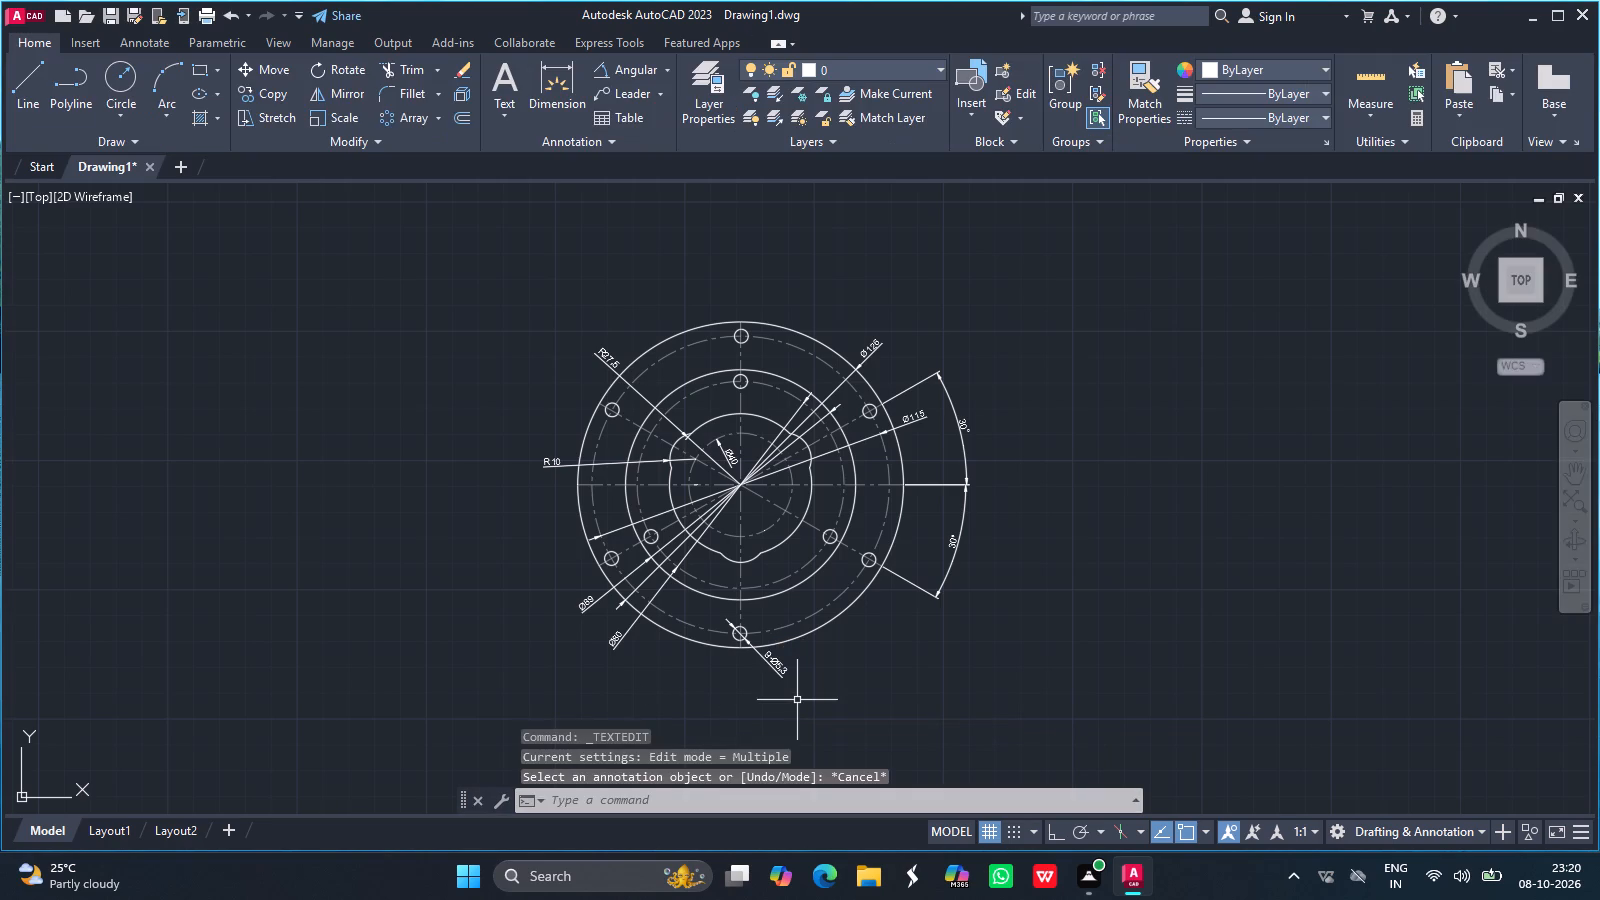
Save the drawing in the Fuji folder under the file name P130.dwg.
key(ctrl+s)
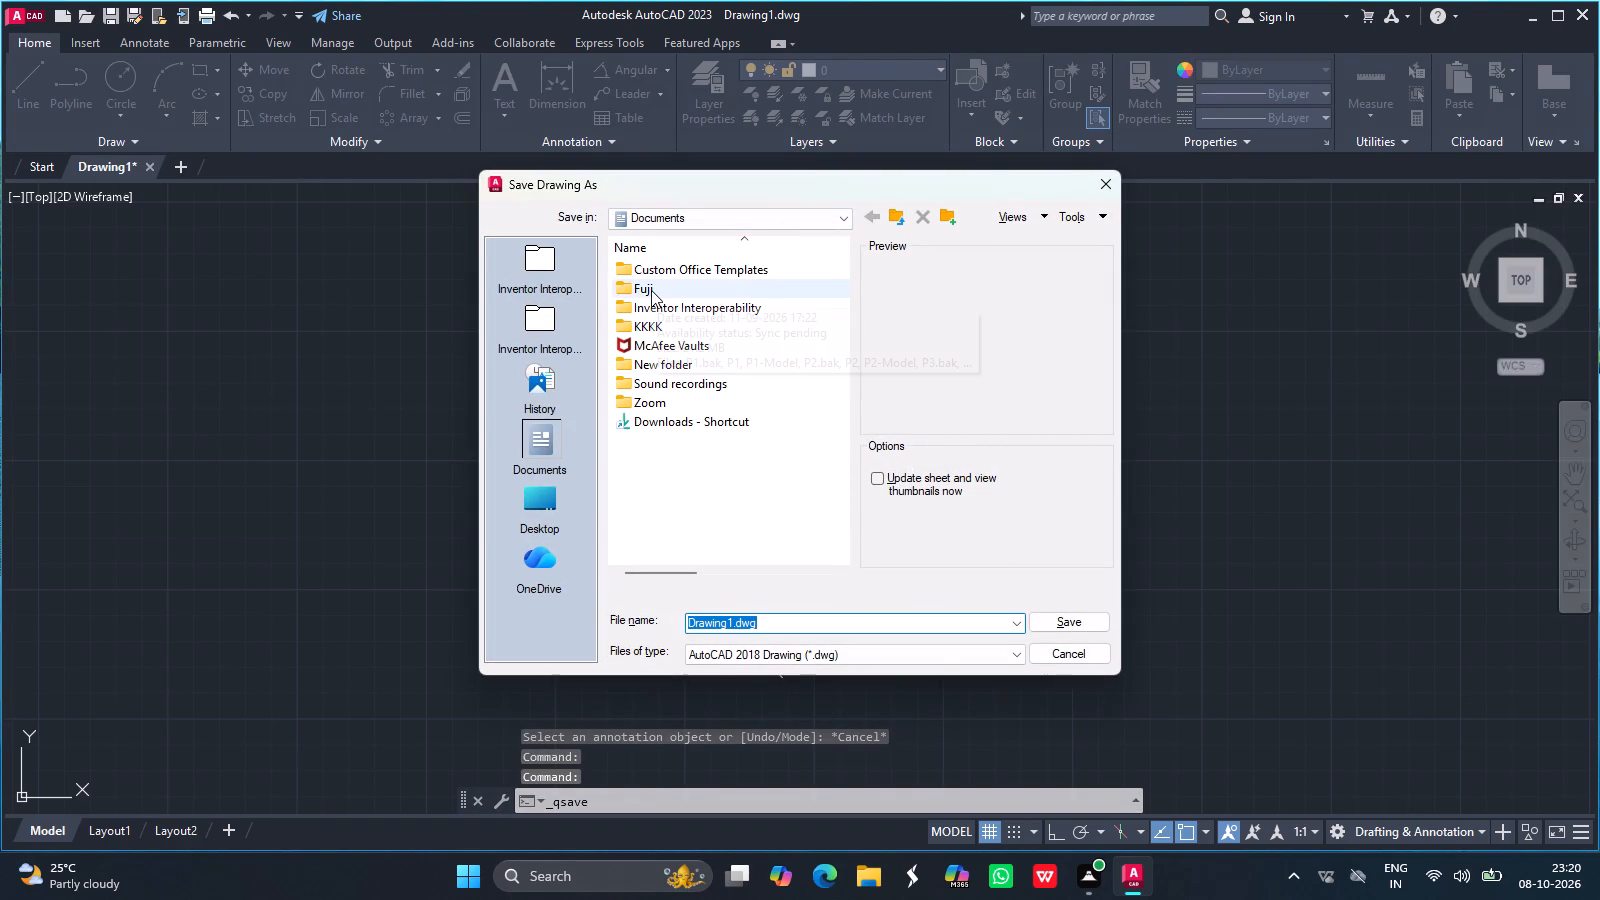
double_click(651, 290)
scroll(696, 441, down, 20)
scroll(696, 441, down, 20)
scroll(696, 441, down, 20)
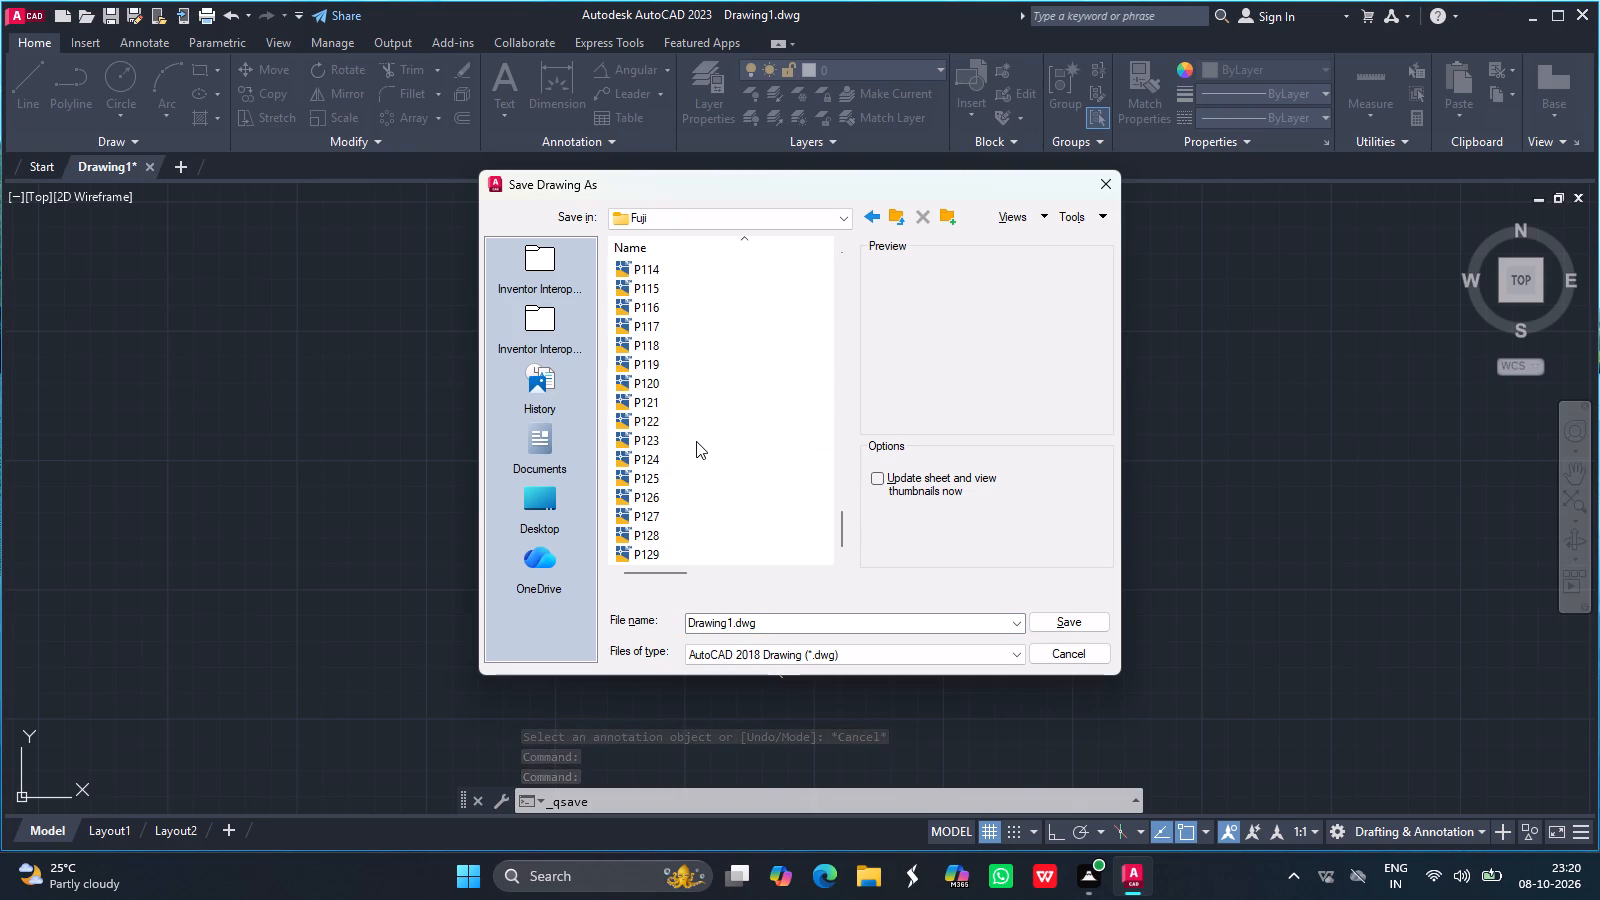
scroll(696, 441, down, 20)
scroll(696, 441, down, 20)
scroll(696, 441, down, 20)
click(779, 624)
key(Right)
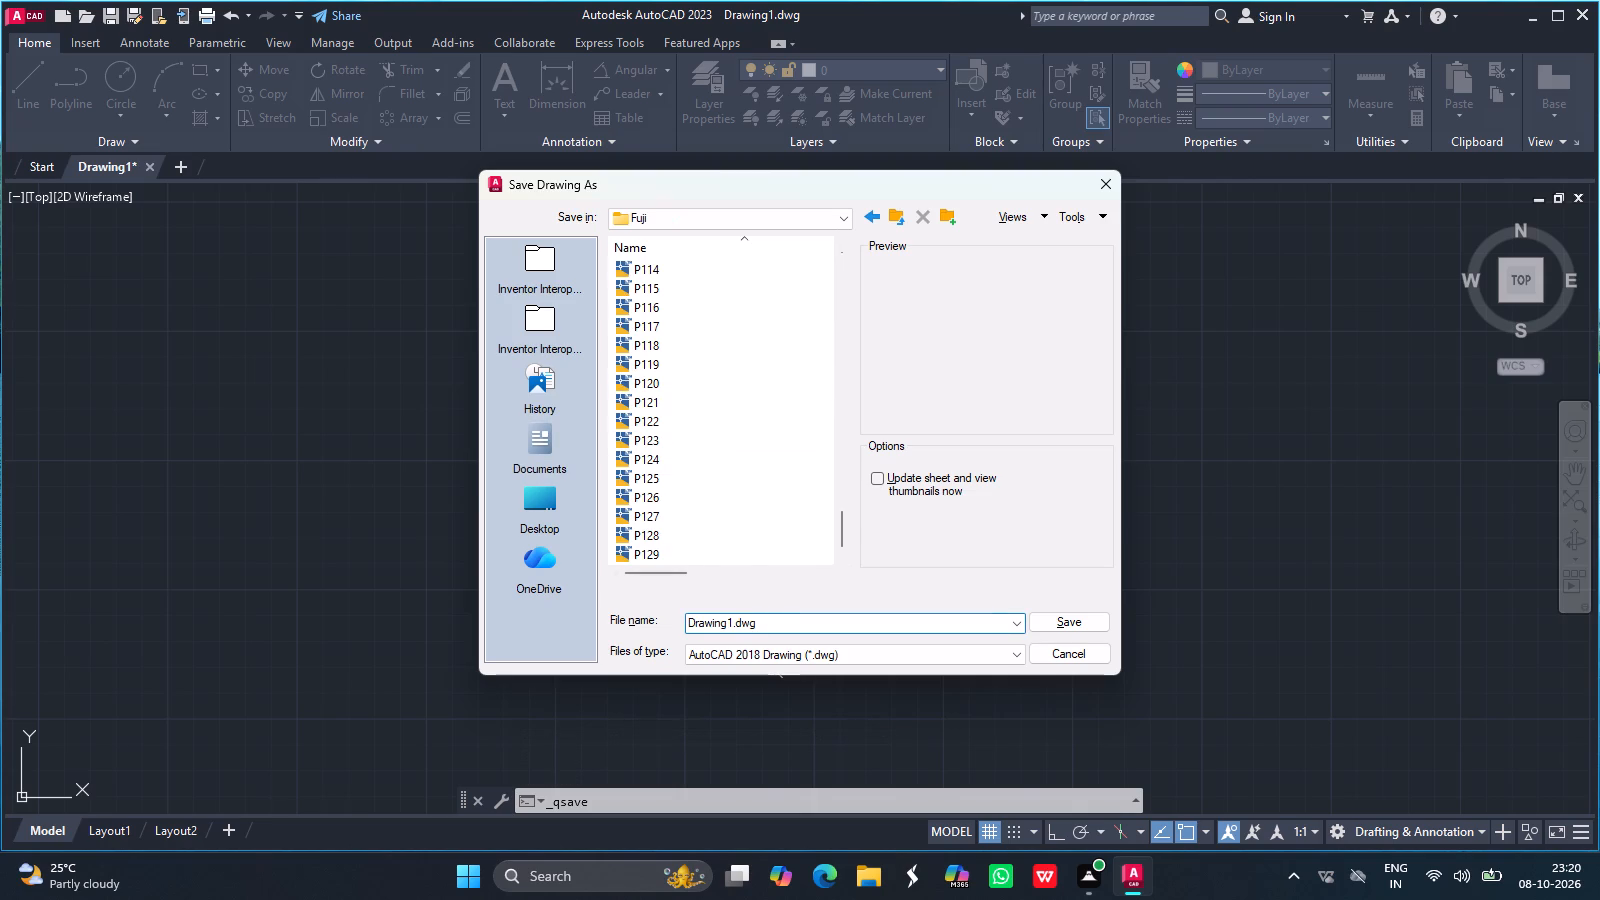
key(Left)
key(Left)
key(Left)
key(Left)
key(BackSpace)
key(BackSpace)
key(BackSpace)
key(BackSpace)
key(BackSpace)
key(BackSpace)
key(BackSpace)
key(BackSpace)
key(BackSpace)
key(BackSpace)
key(BackSpace)
key(BackSpace)
key(BackSpace)
key(BackSpace)
key(BackSpace)
key(BackSpace)
text(P130)
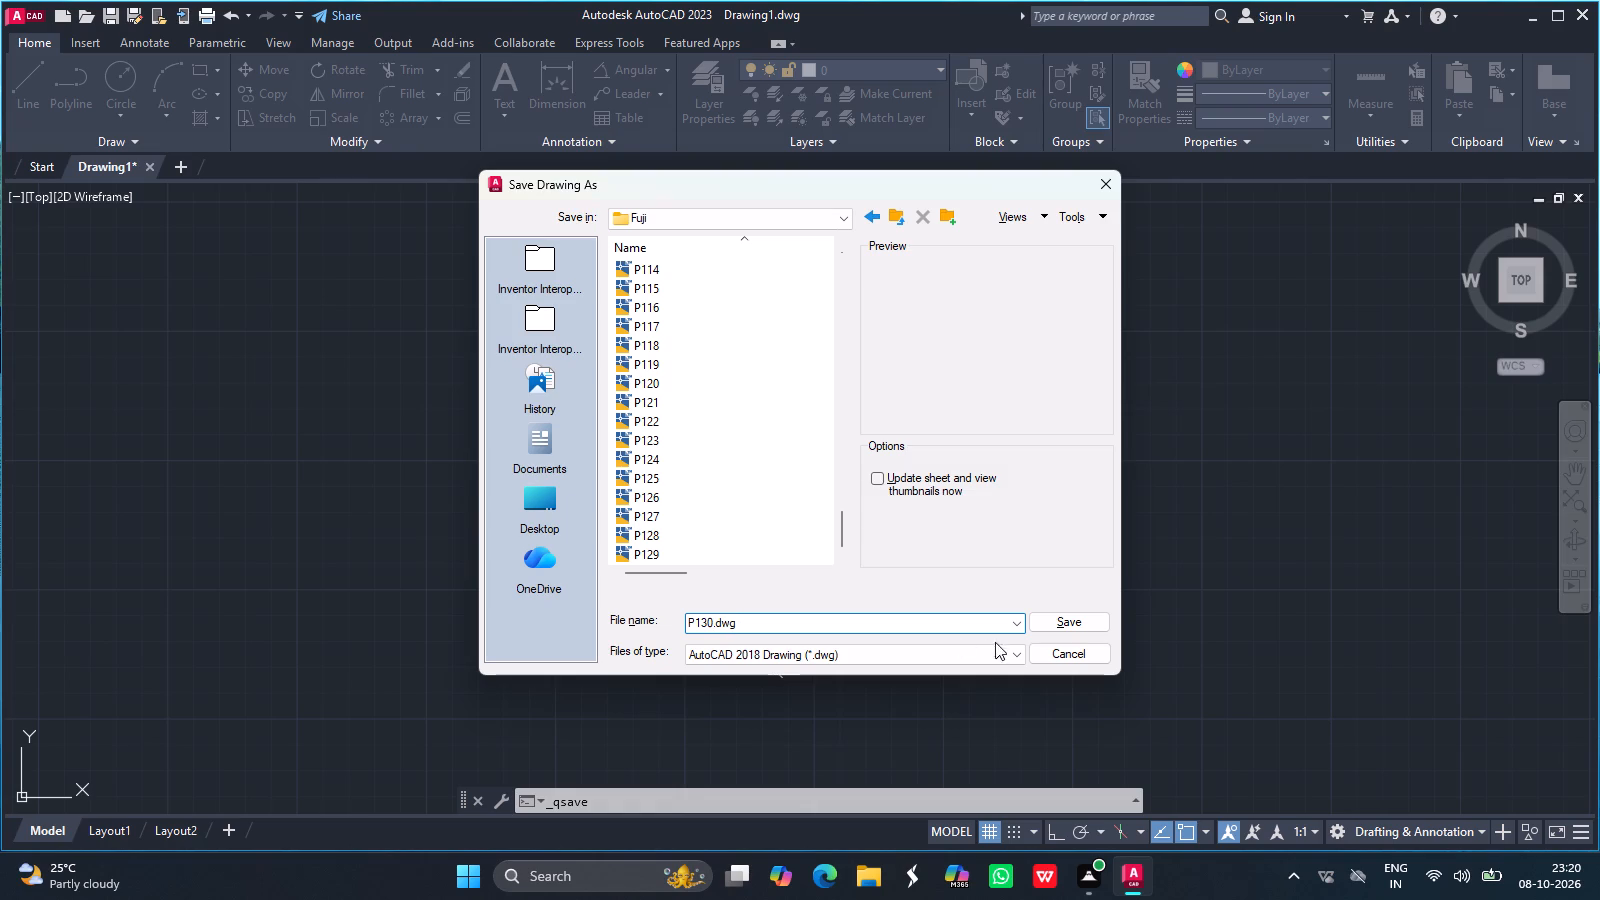
click(1041, 625)
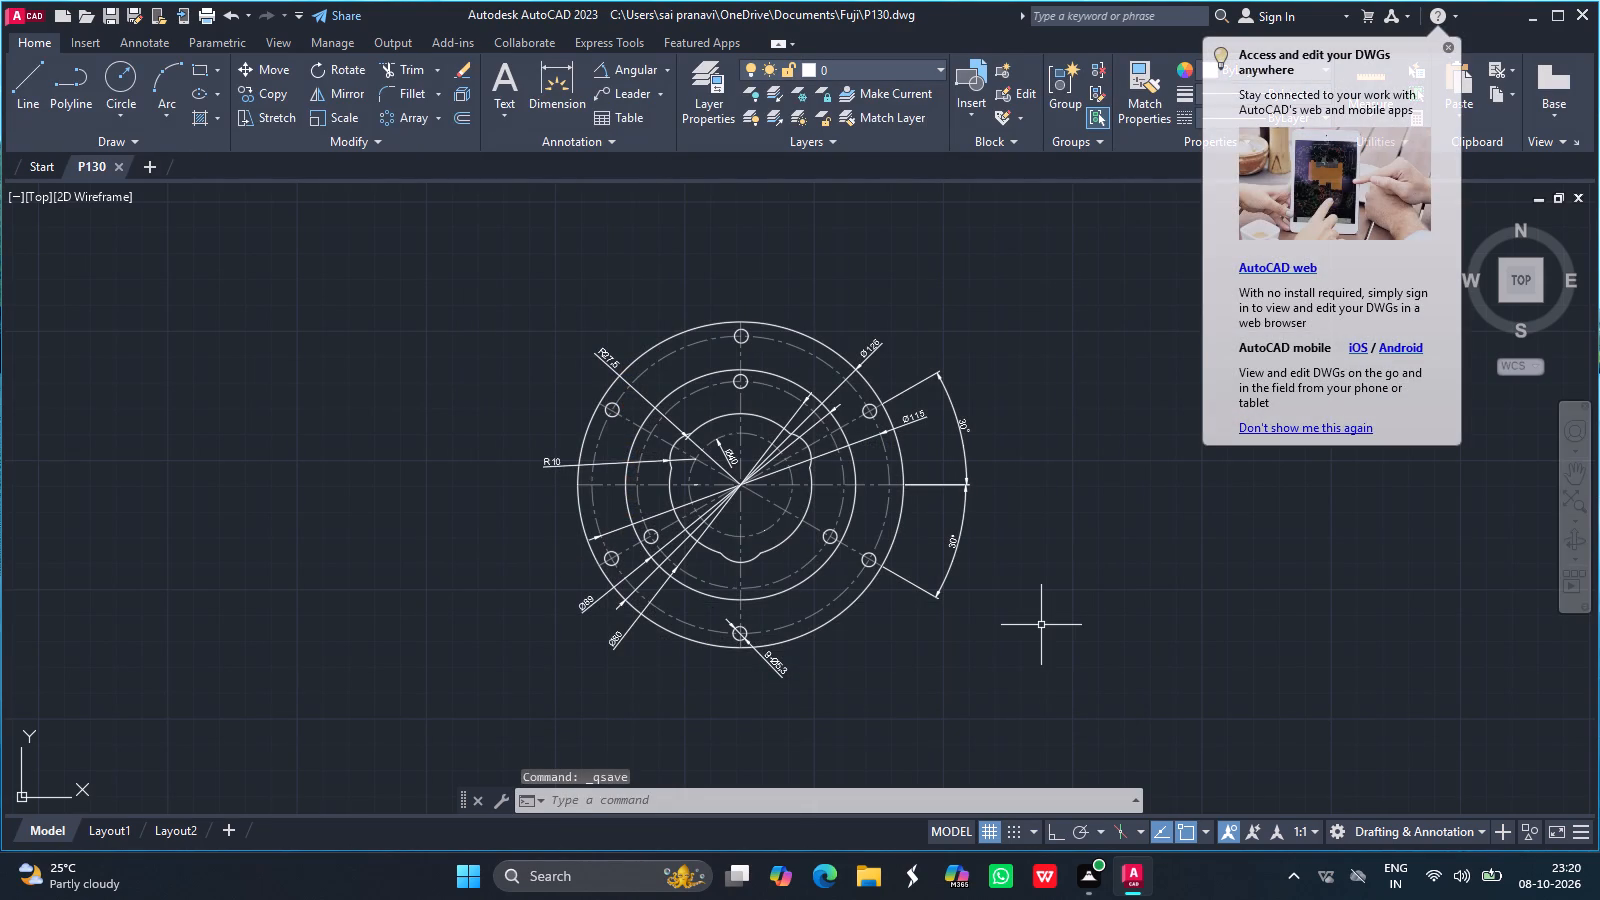
Set up a plot with the DWG To PDF.pc3 plotter, centered on the paper and in landscape orientation.
key(ctrl+p)
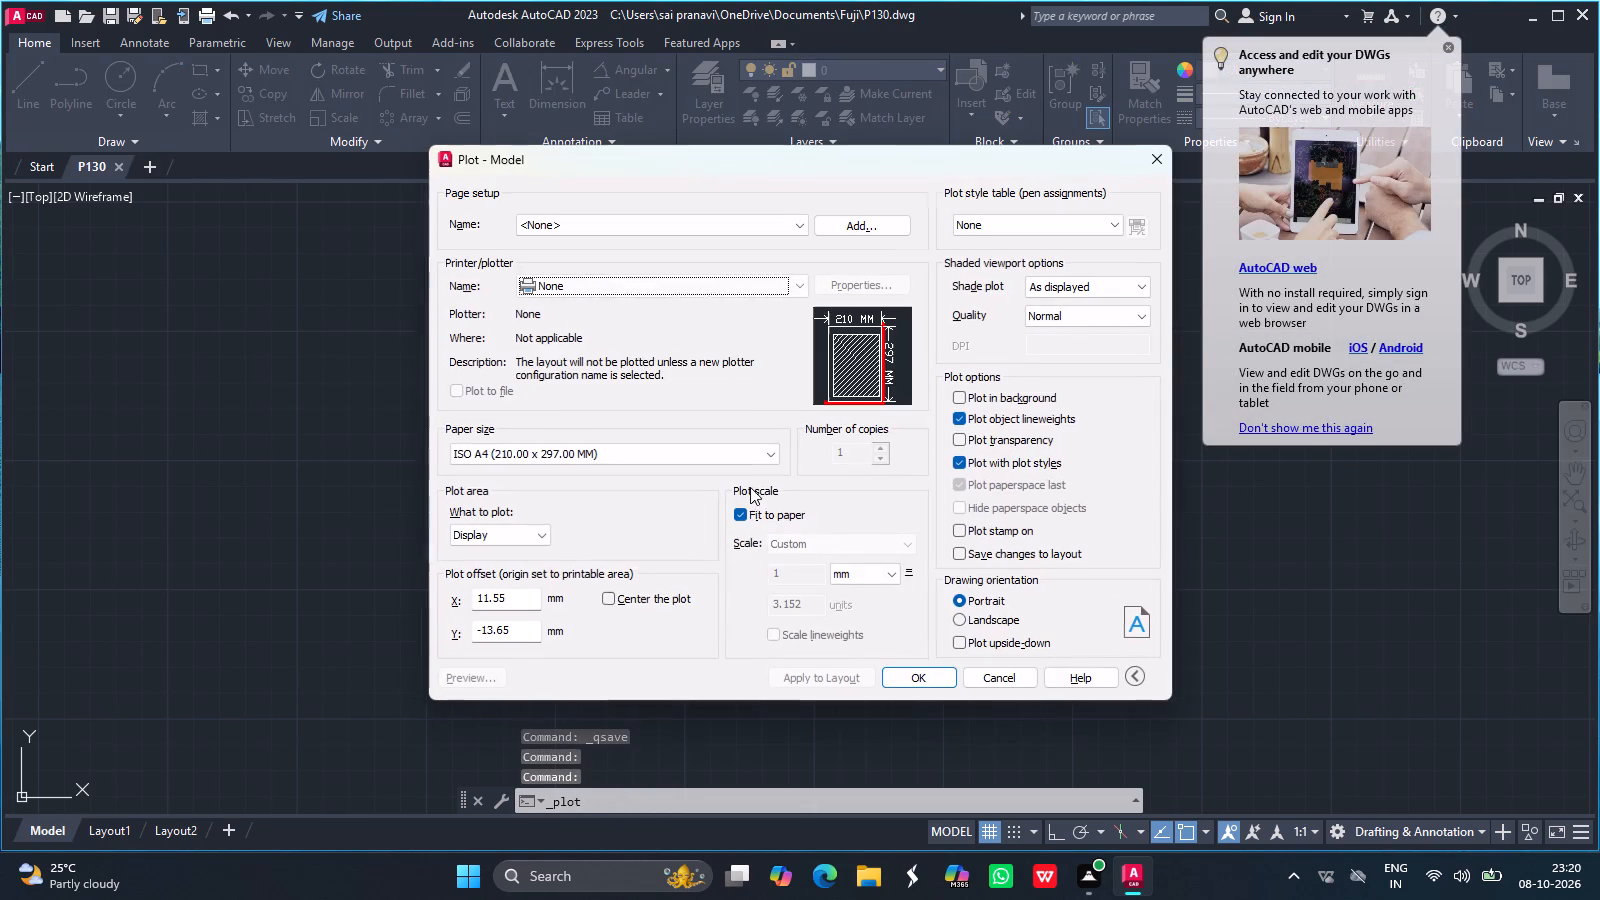
click(734, 291)
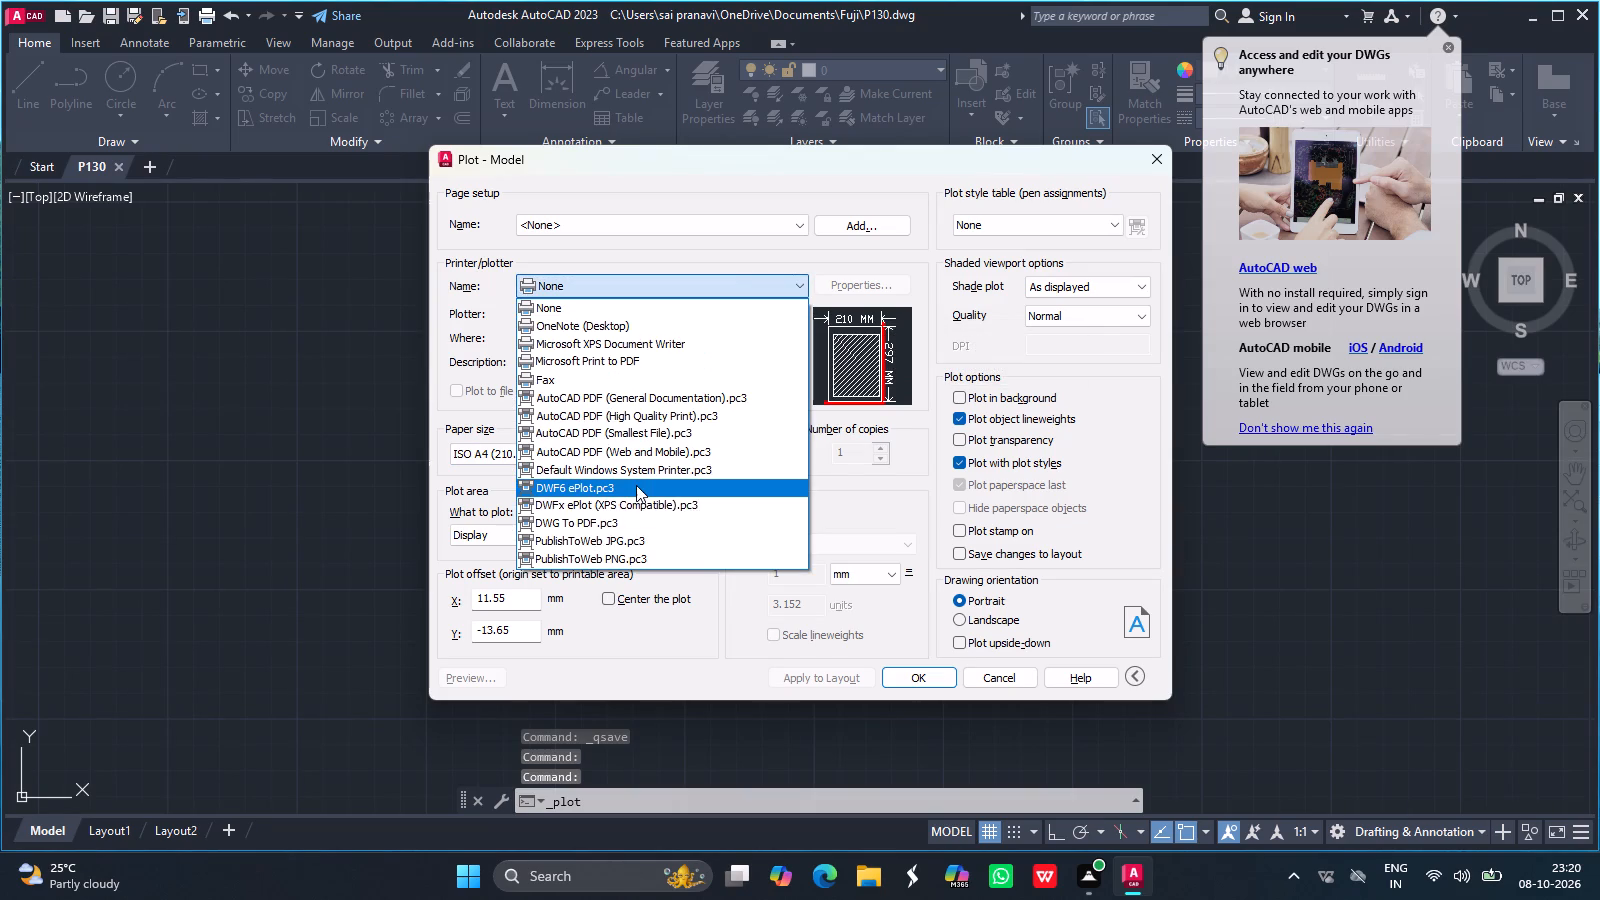
click(626, 523)
drag(523, 536, 606, 601)
click(606, 601)
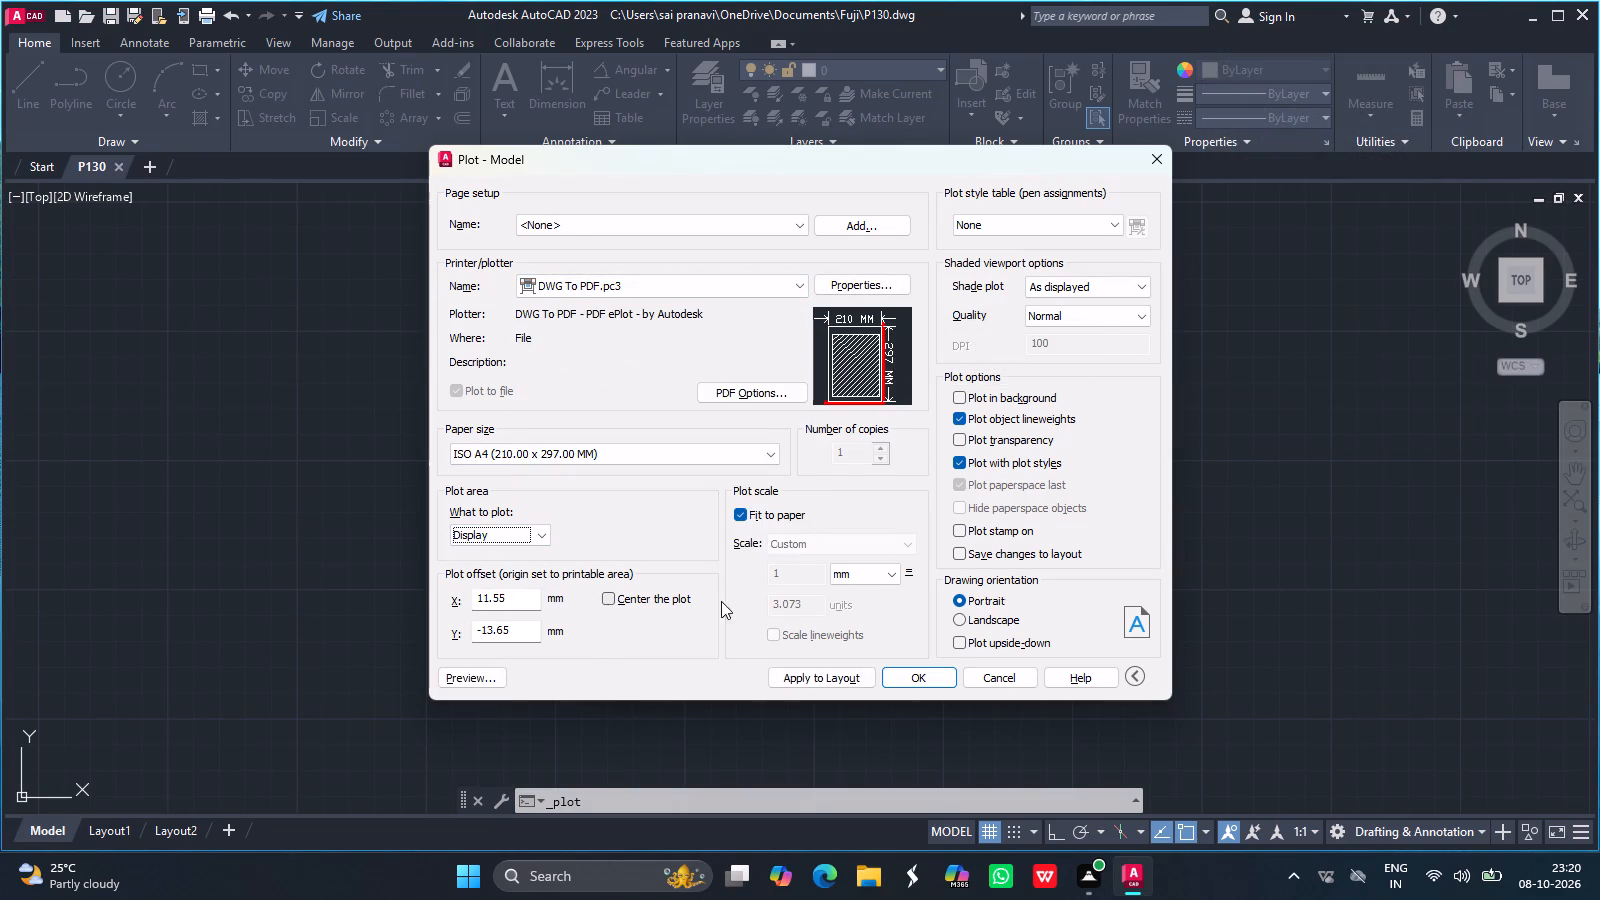
click(611, 598)
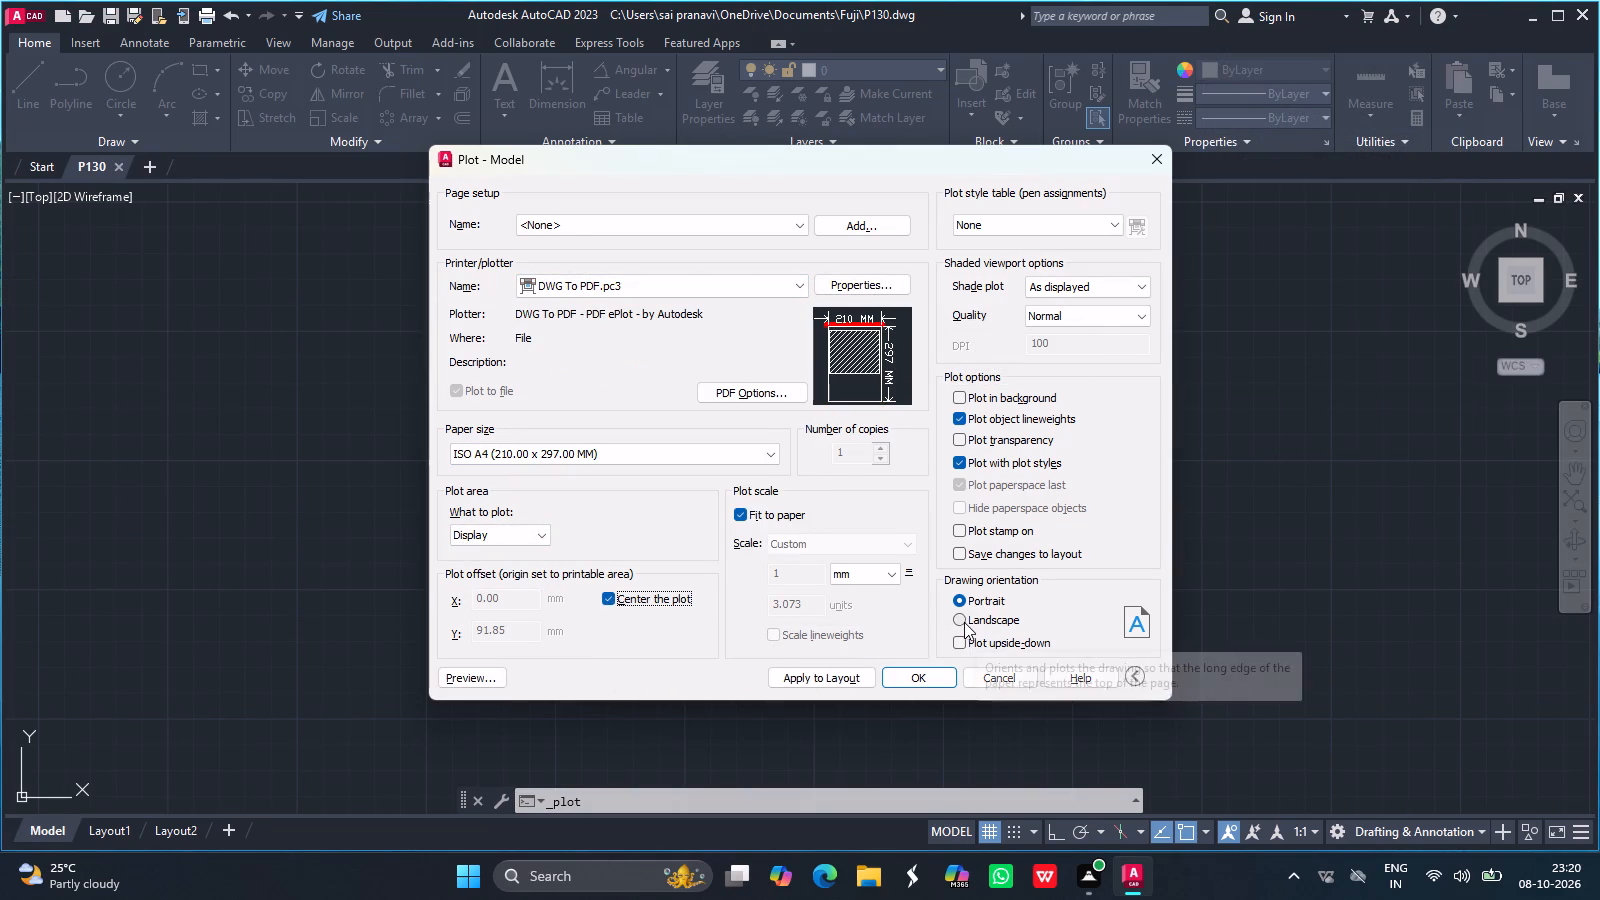
click(963, 621)
Set the plot area to a window enclosing the whole flange with all its dimensions.
click(498, 537)
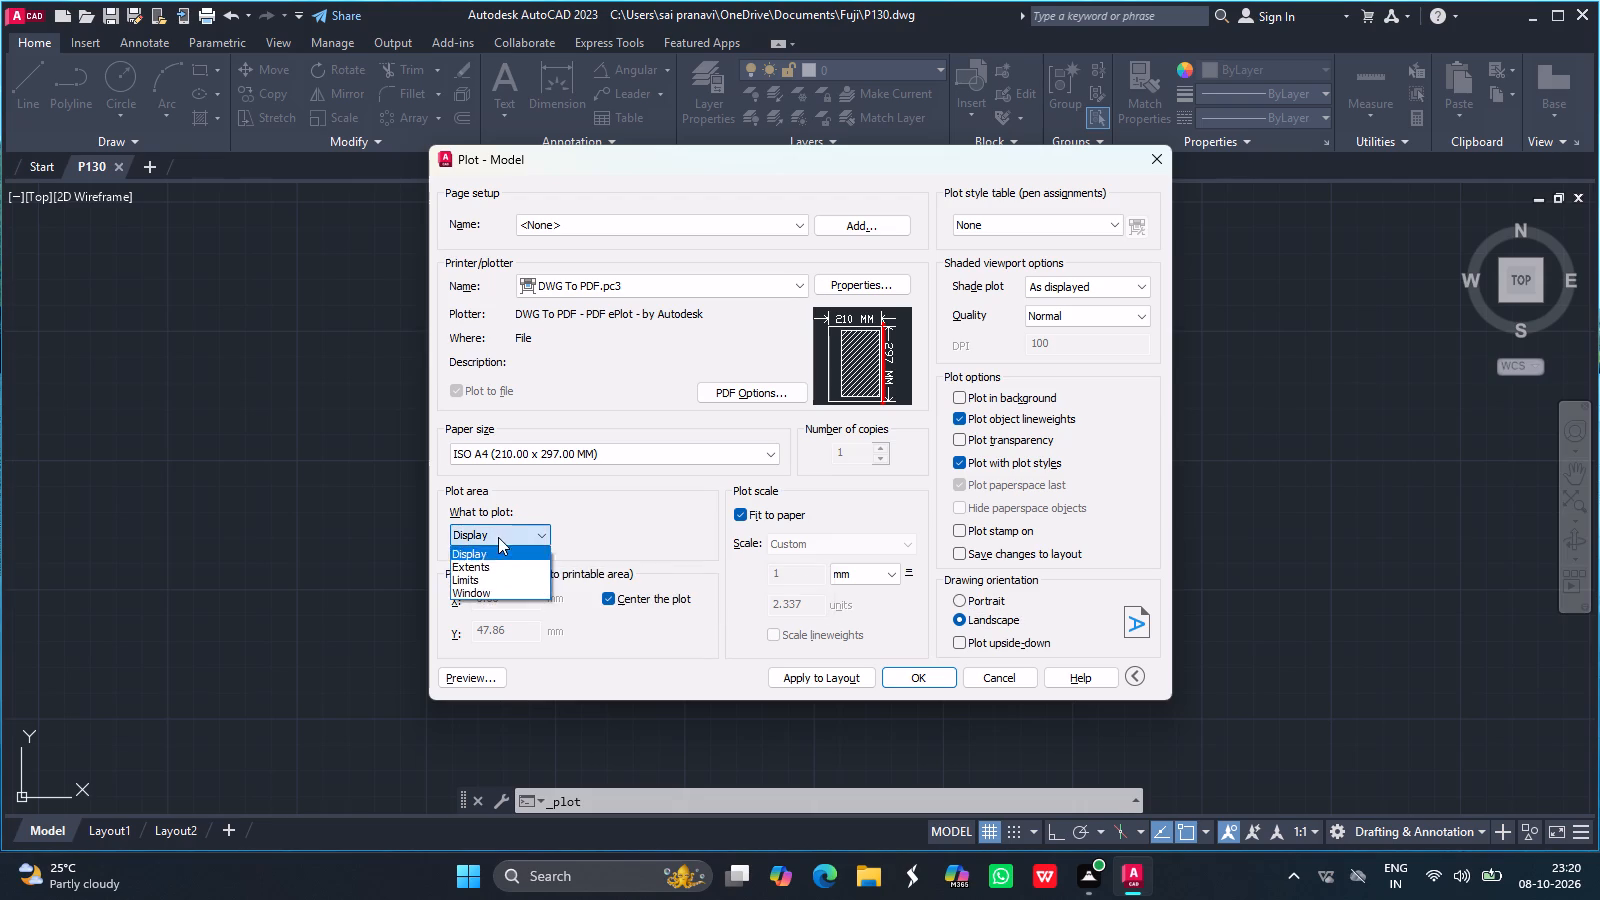
click(498, 587)
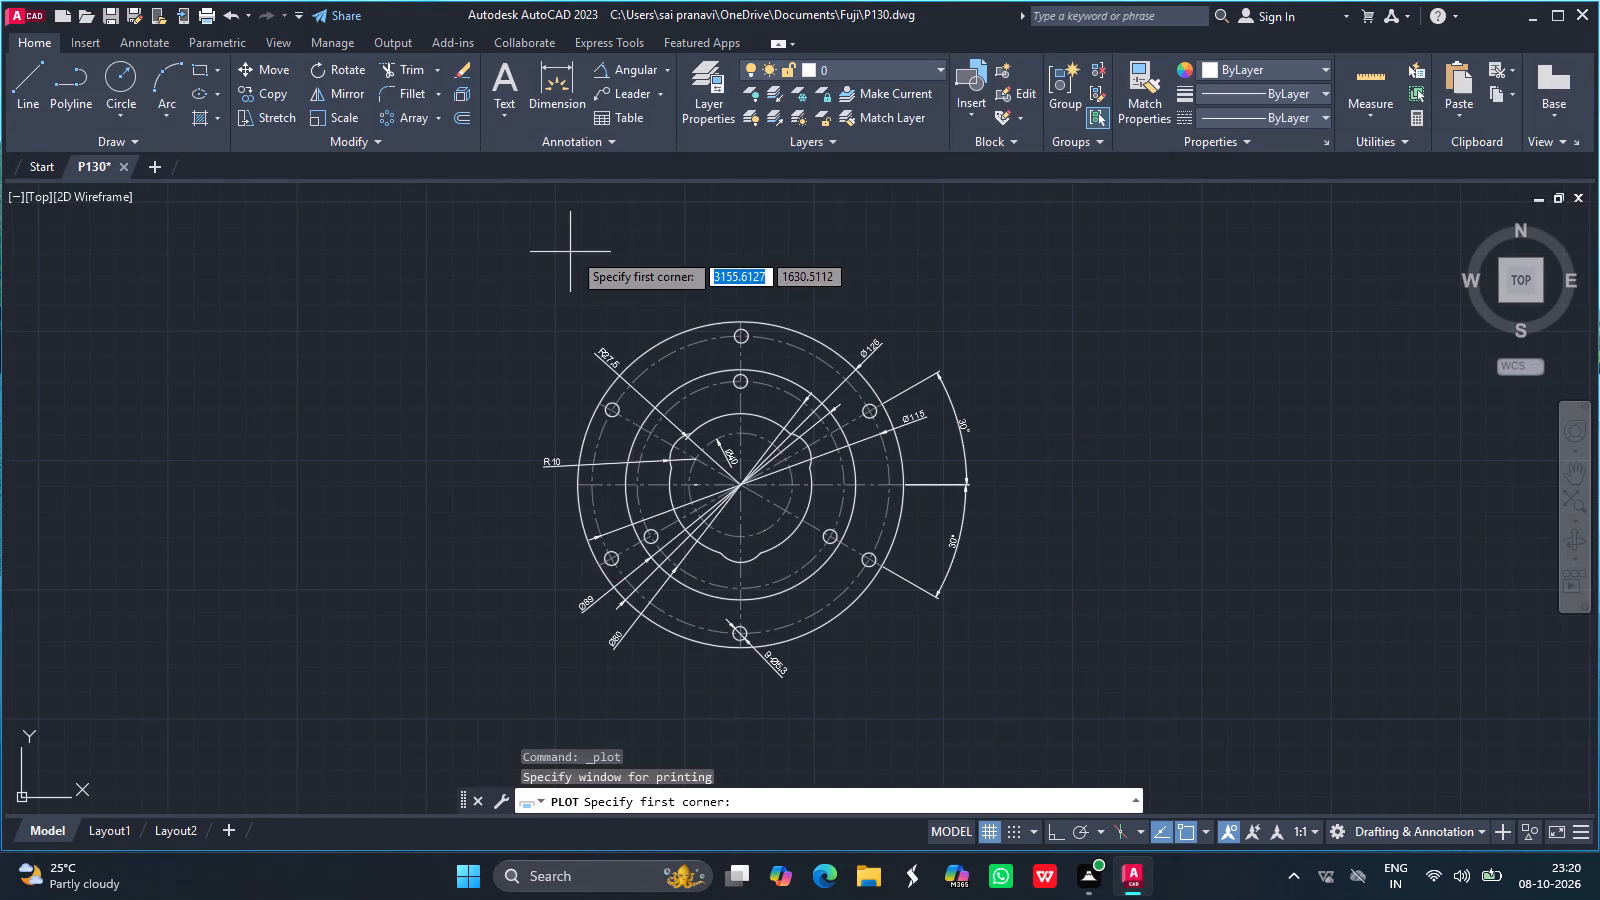
click(539, 287)
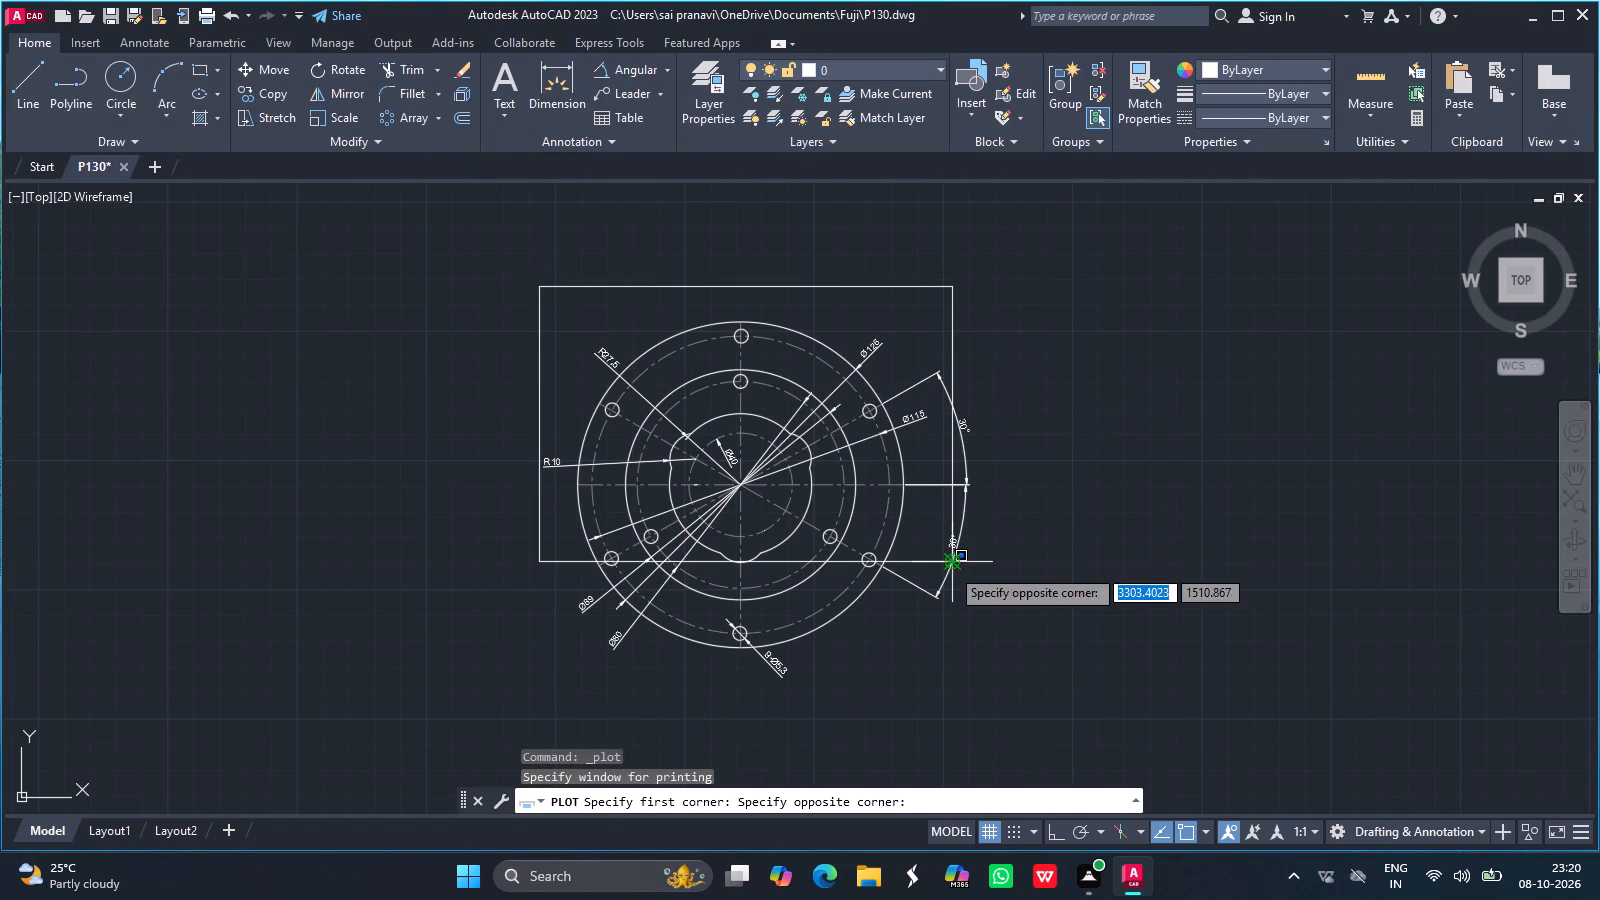
click(1006, 698)
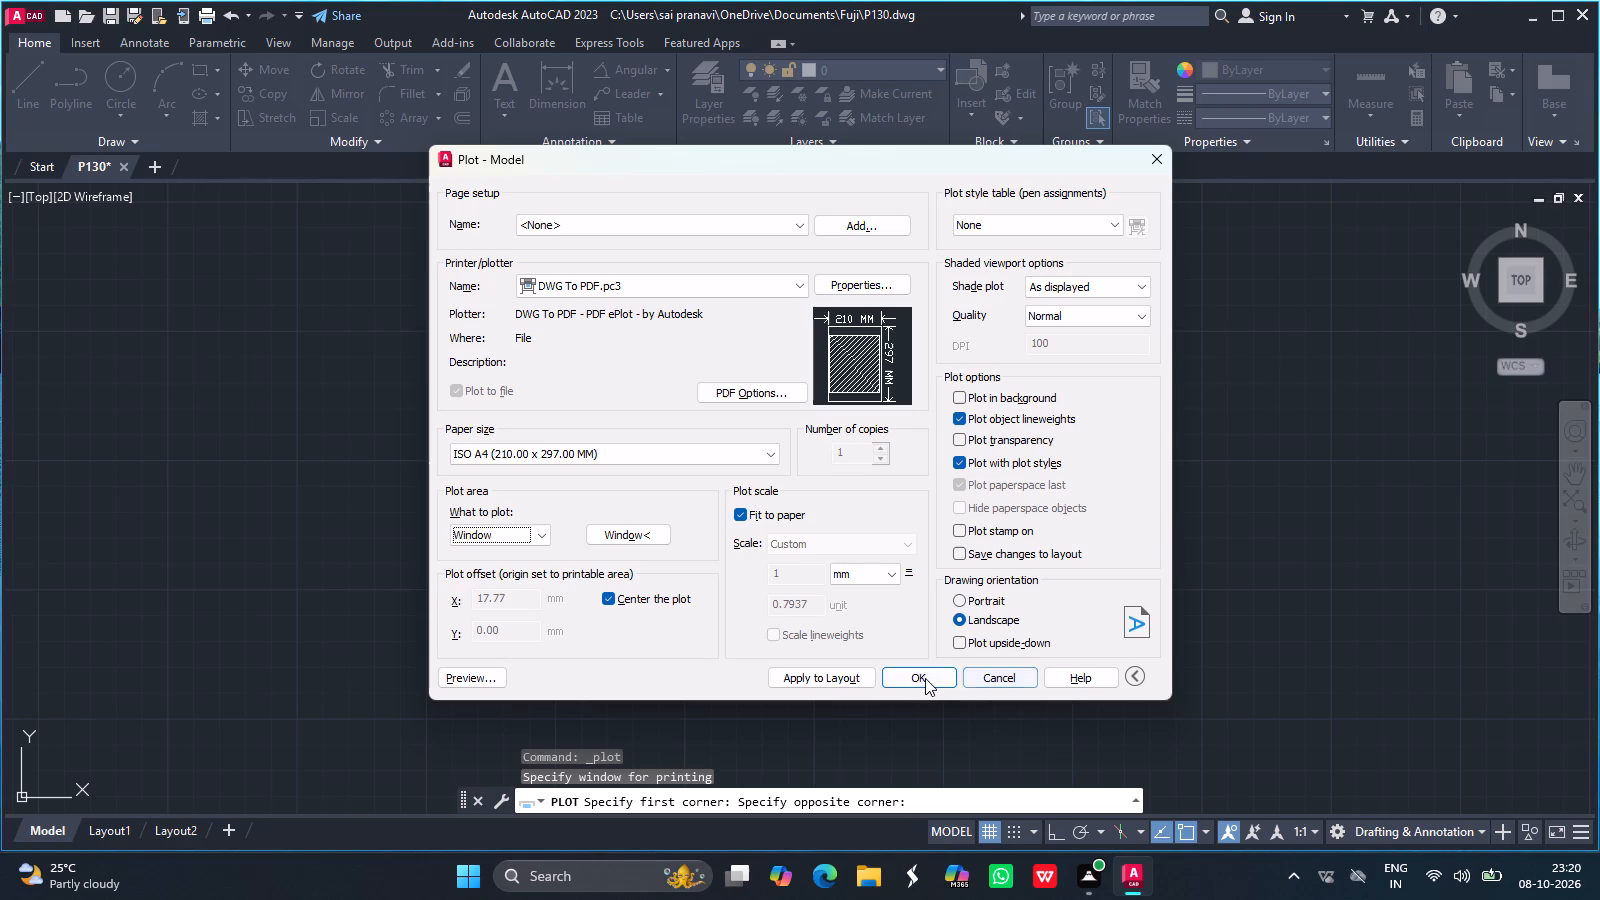
Plot the drawing to a PDF in the Fuji folder, keeping the proposed file name.
click(923, 678)
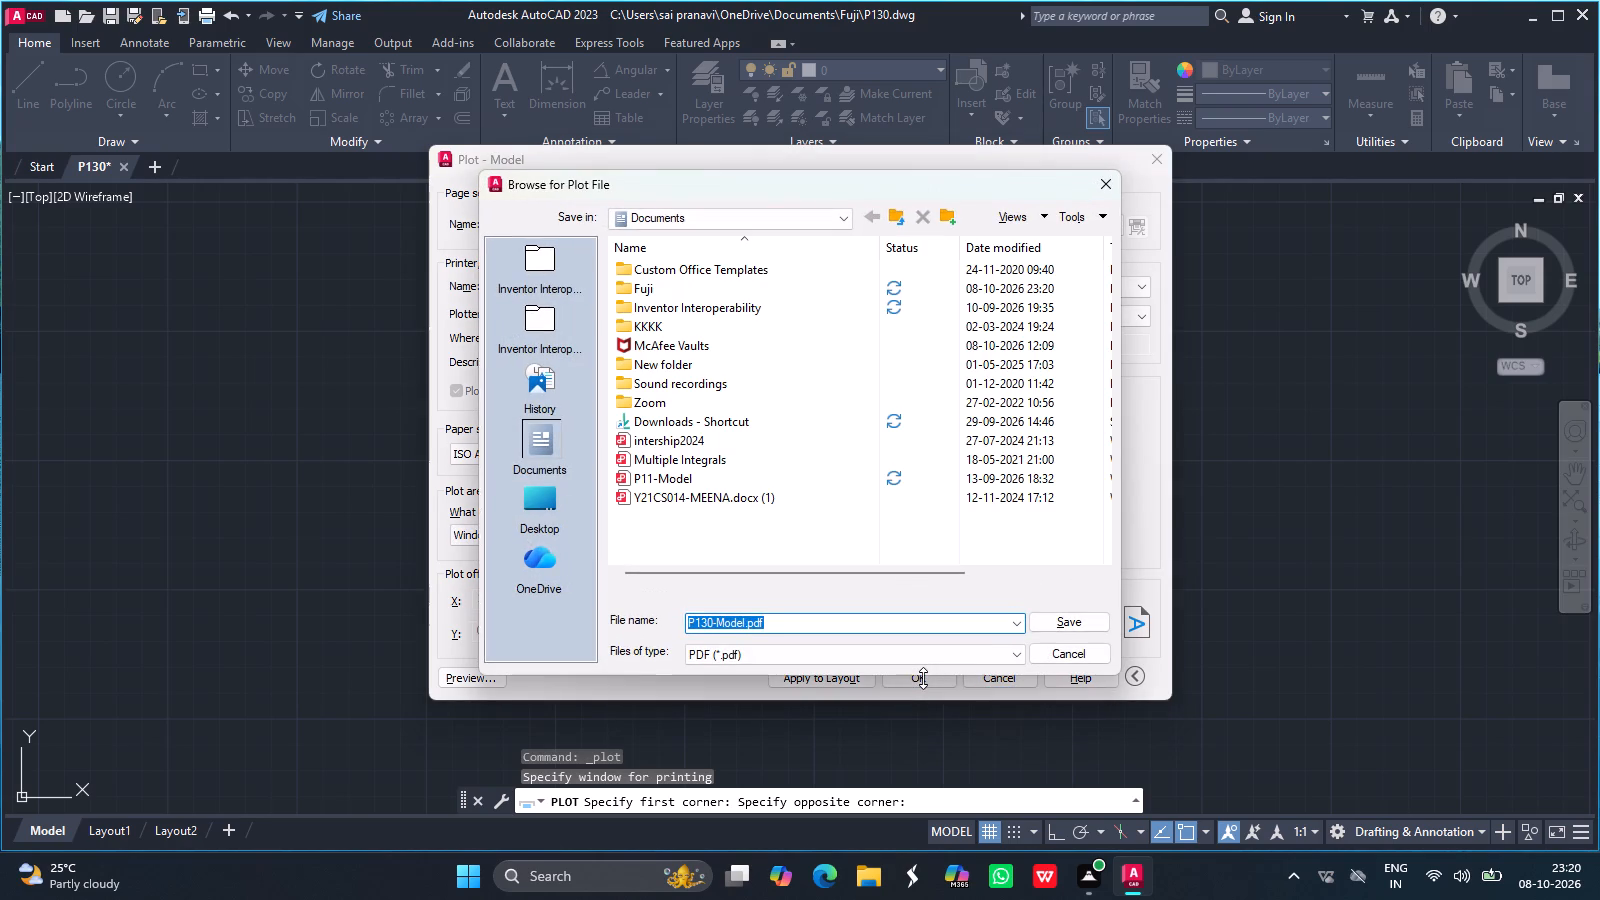
double_click(682, 287)
click(1068, 628)
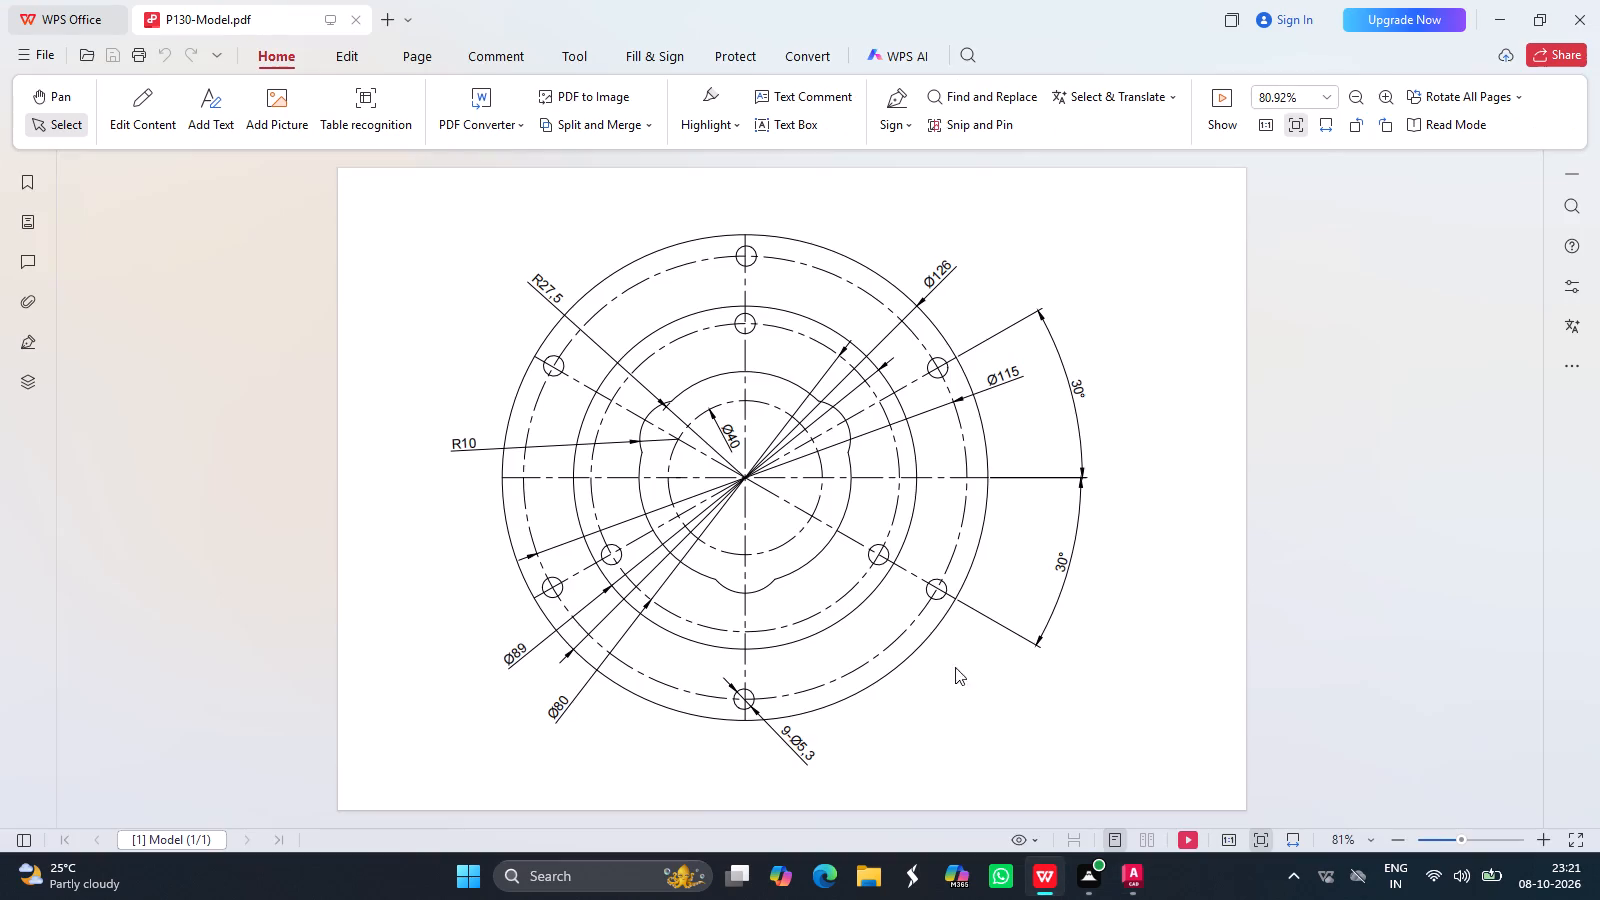
Switch back to AutoCAD and turn off log file recording with LOGFILEOFF.
click(1118, 780)
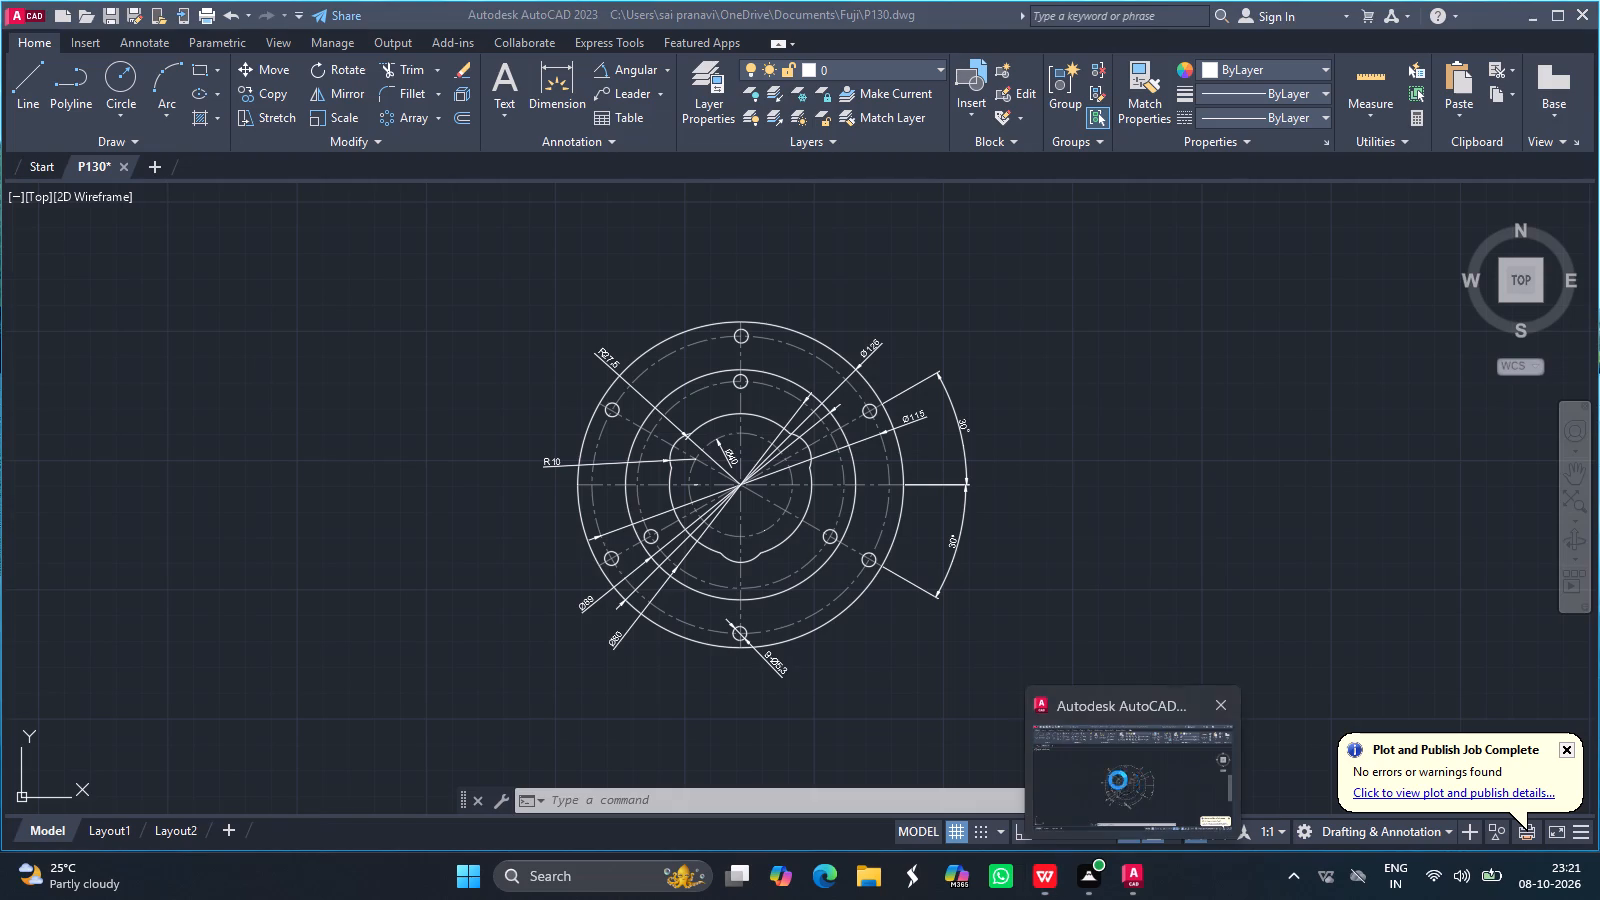
click(852, 804)
text(logf)
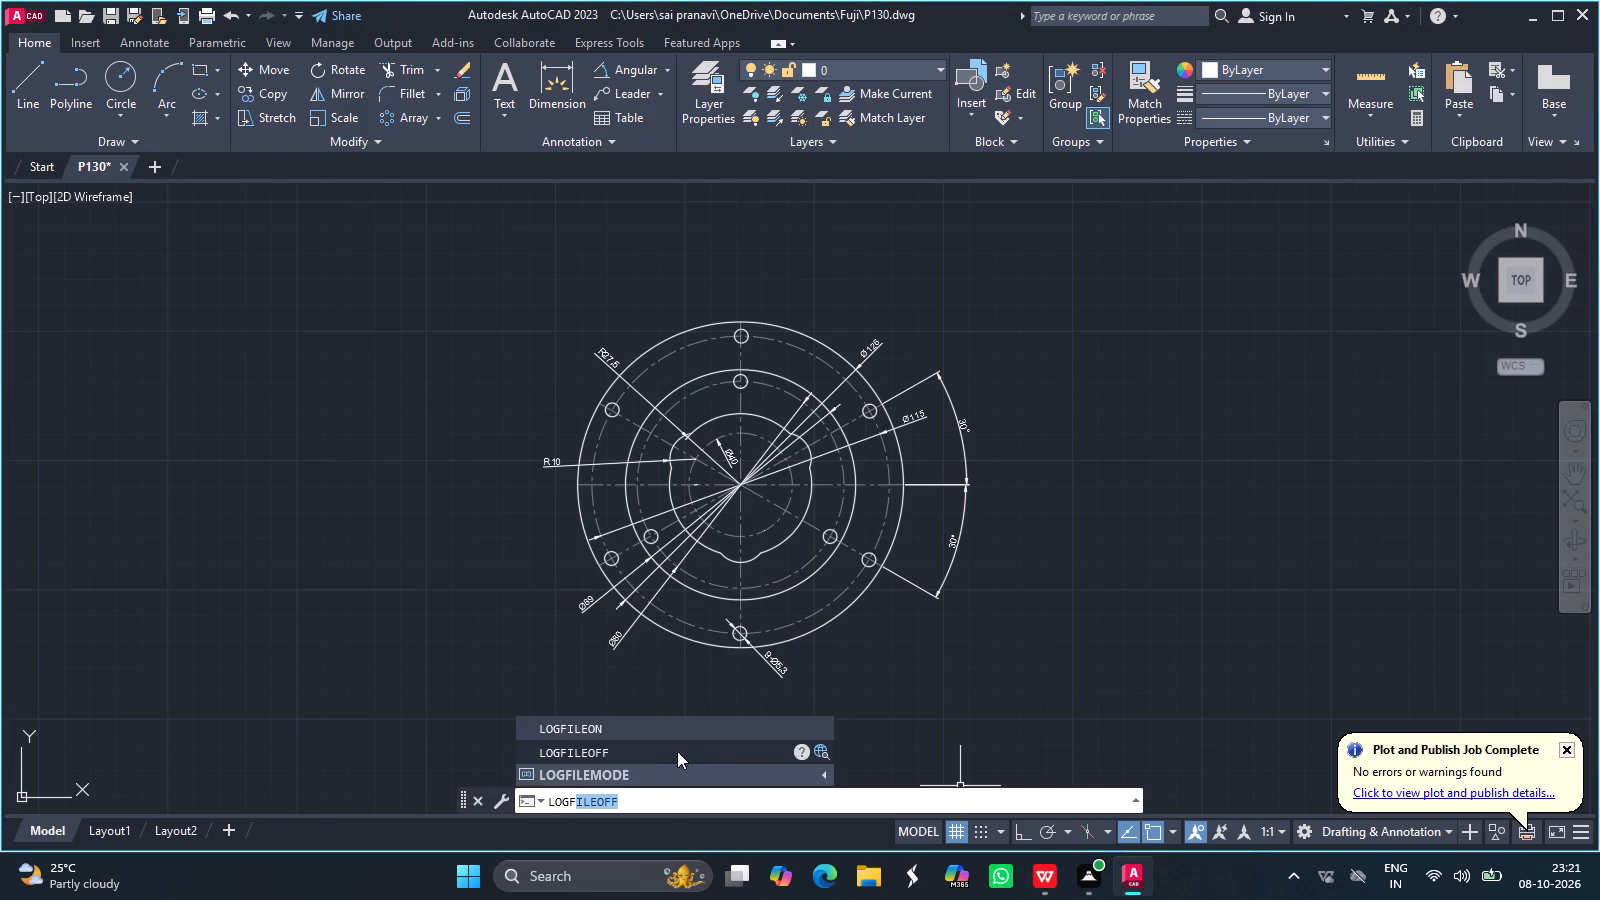
click(663, 749)
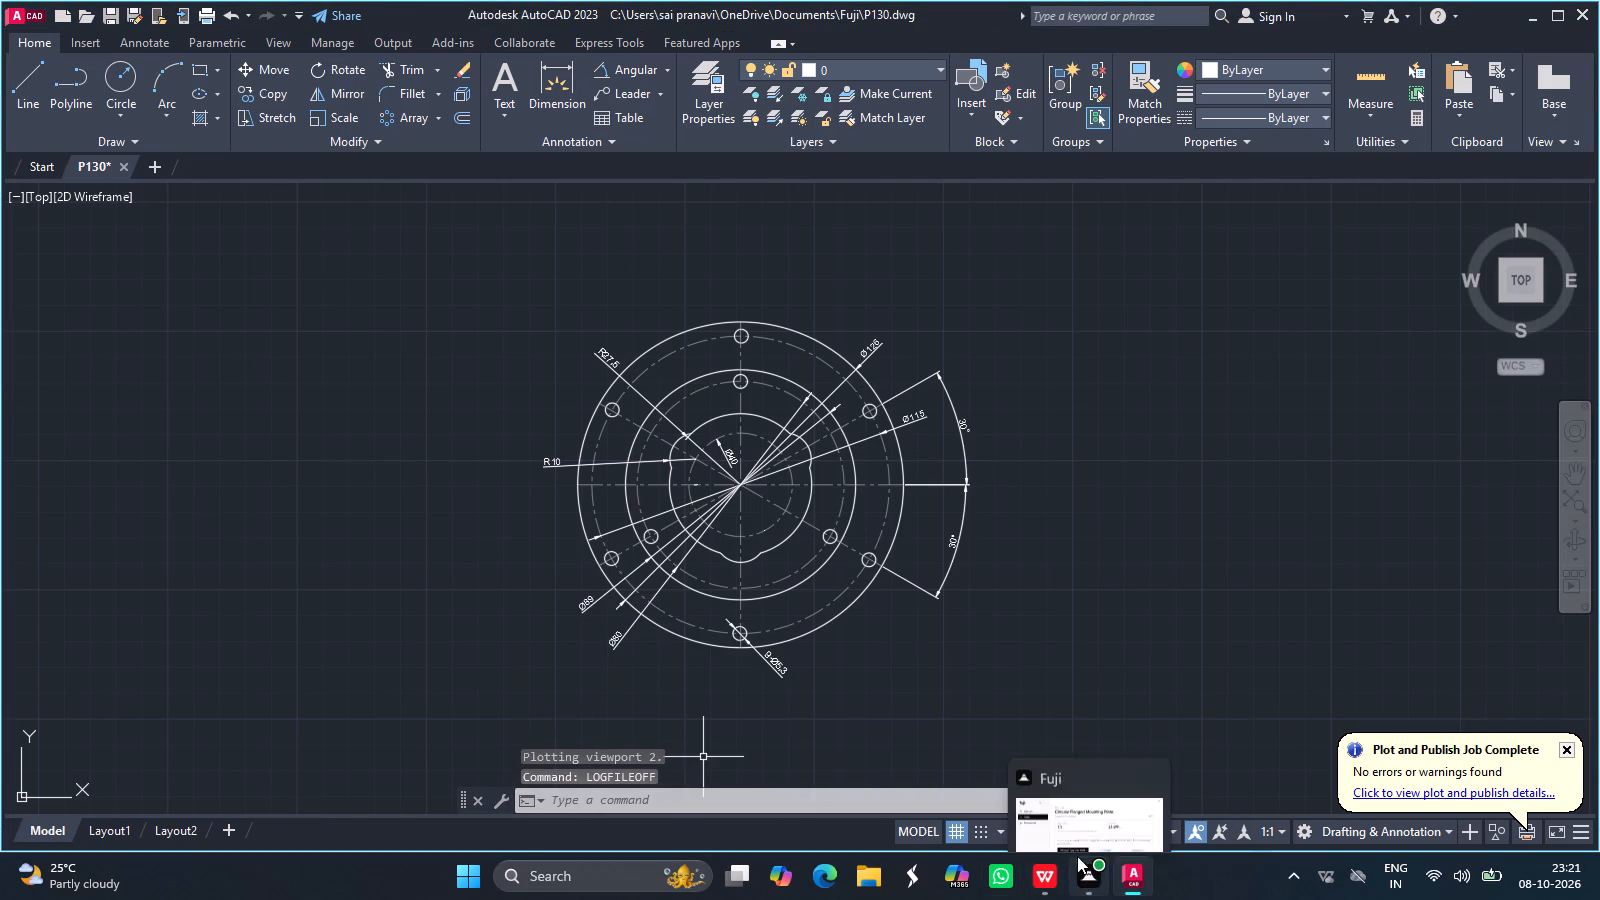